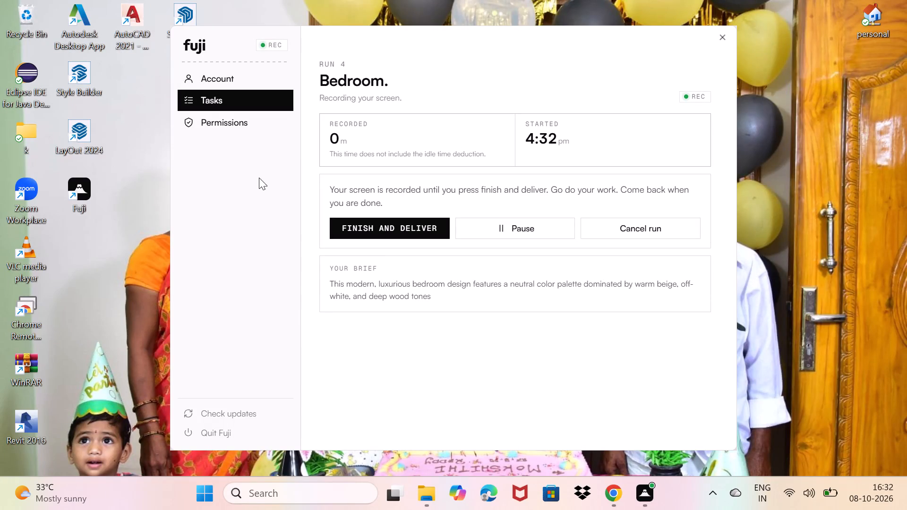
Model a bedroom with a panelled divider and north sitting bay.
Launch SketchUp 2024 from the desktop and display the templates for creating a new model.
double_click(183, 9)
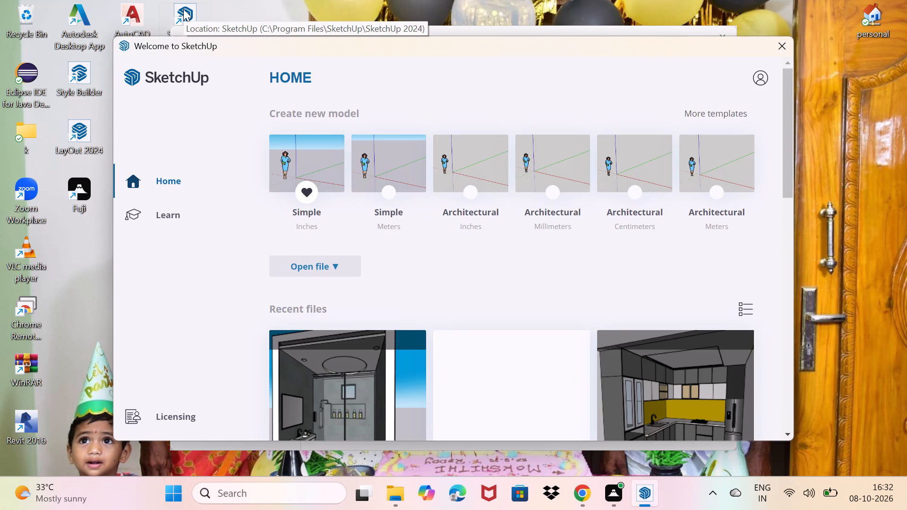
scroll(197, 36, "down", 4)
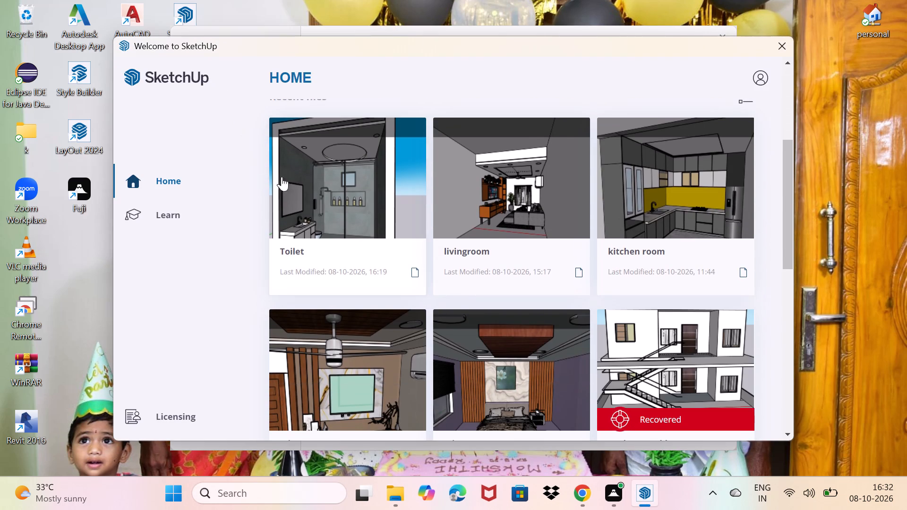
scroll(340, 189, "up", 2)
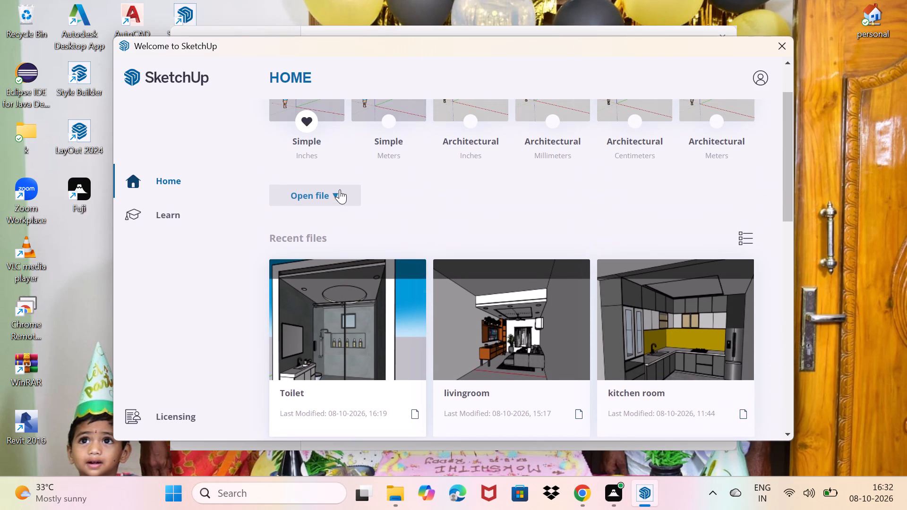
scroll(340, 189, "up", 2)
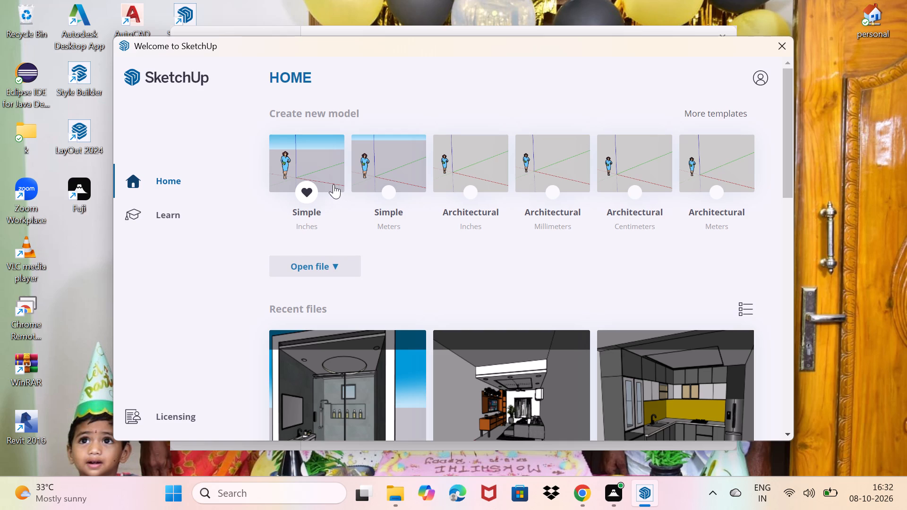
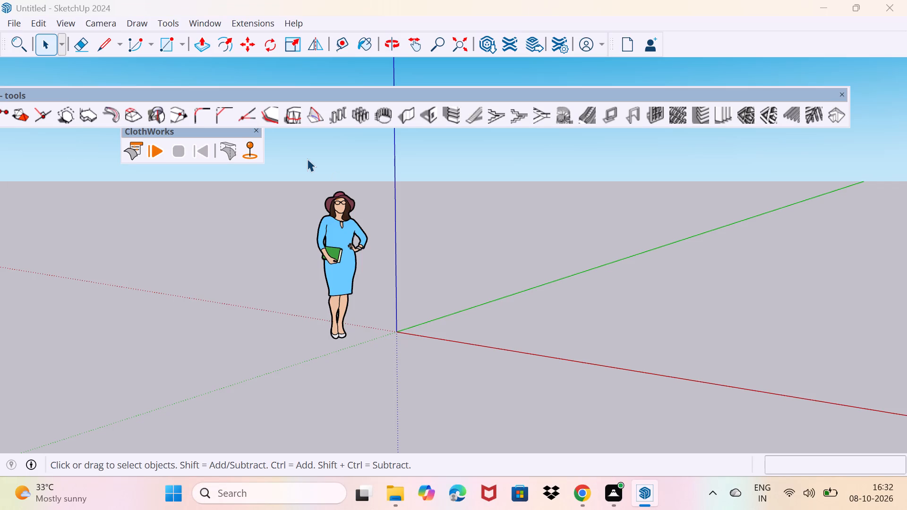
Close the floating ClothWorks and 1001bit - tools toolbars.
left_click(259, 133)
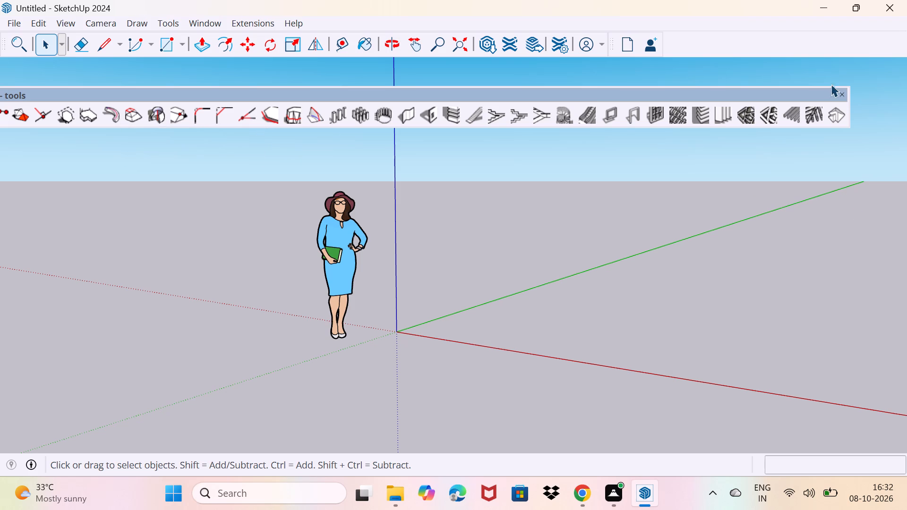
left_click(842, 93)
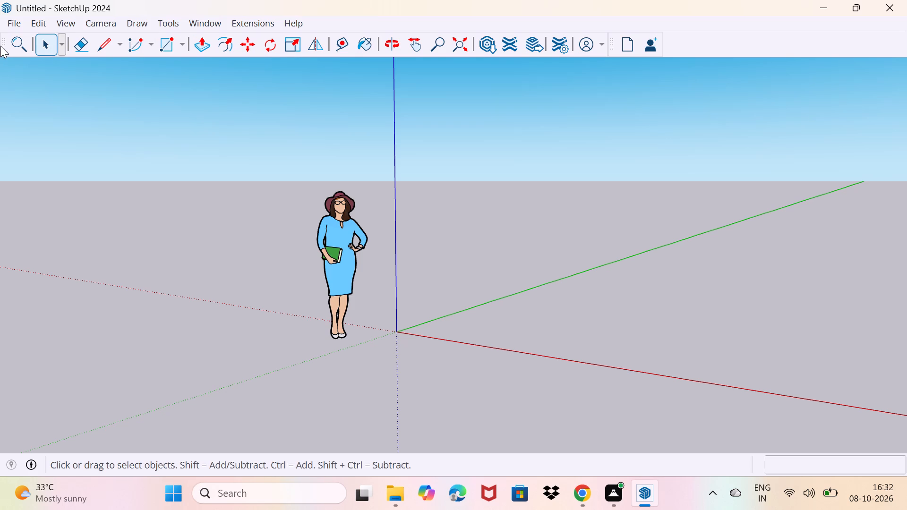
Undock the Getting Started toolbar and redock it in the top row, just after the two-icon toolbar.
left_click_drag(1, 42, 0, 218)
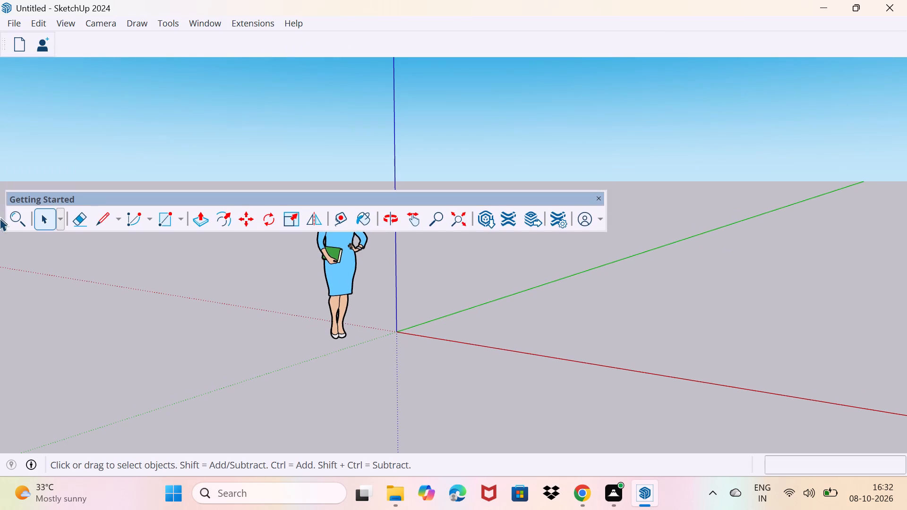
left_click_drag(0, 218, 72, 184)
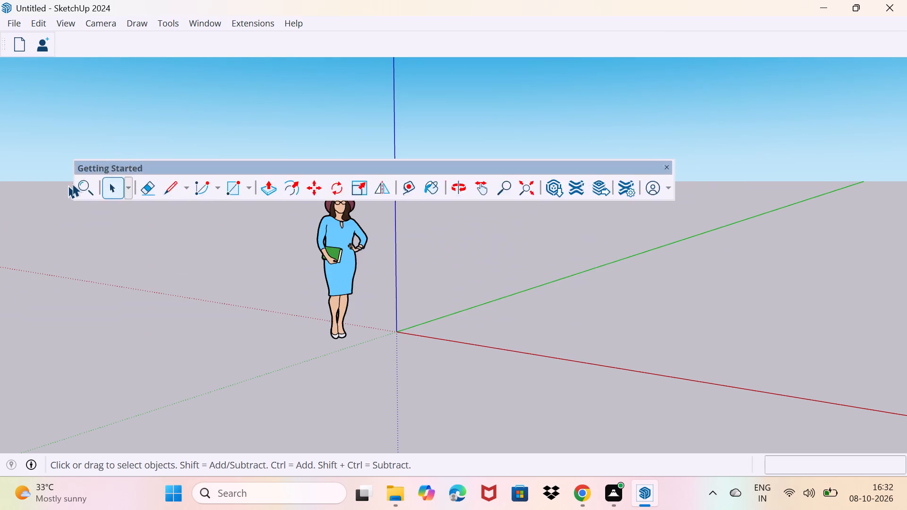
left_click_drag(72, 184, 66, 49)
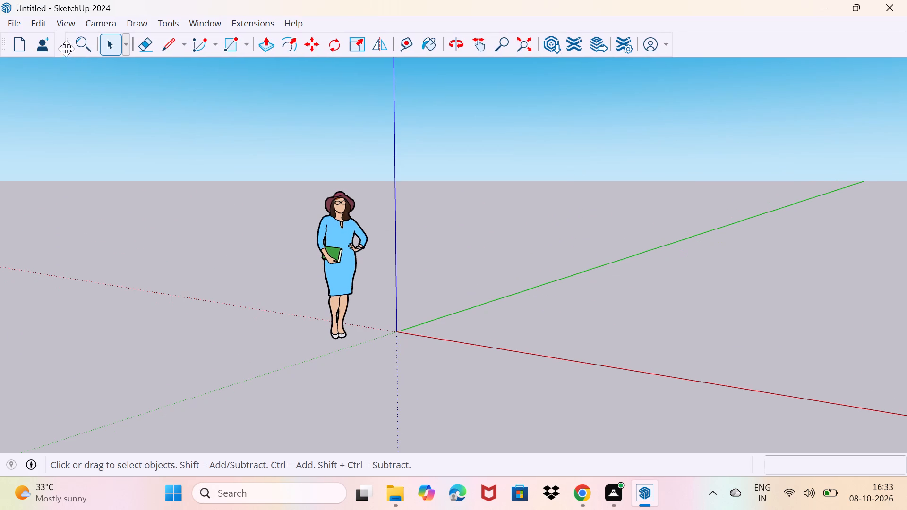
left_click_drag(66, 49, 60, 46)
Turn on the Camera, Classifier, Construction, Drawing and Edit toolbars, leaving Add Location, Chaos Vantage, ClothWorks and Dynamic Components off.
left_click(66, 22)
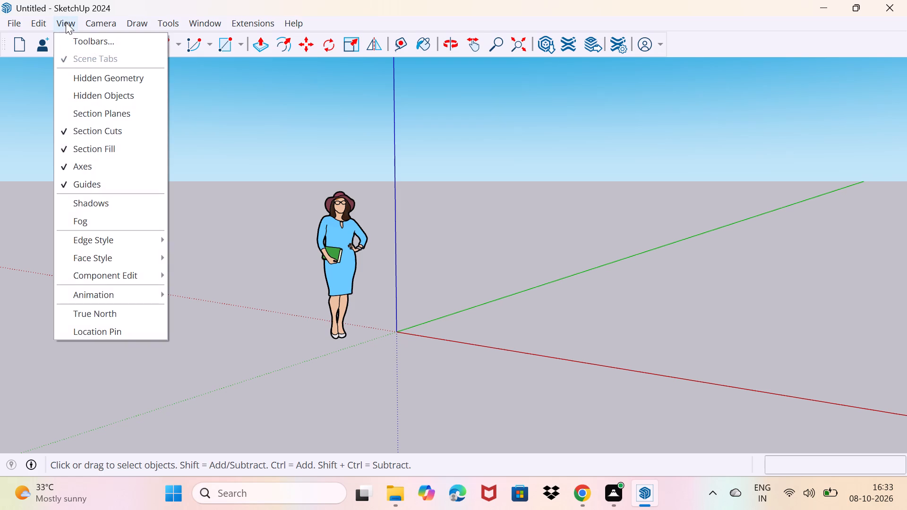
left_click(76, 36)
left_click(323, 178)
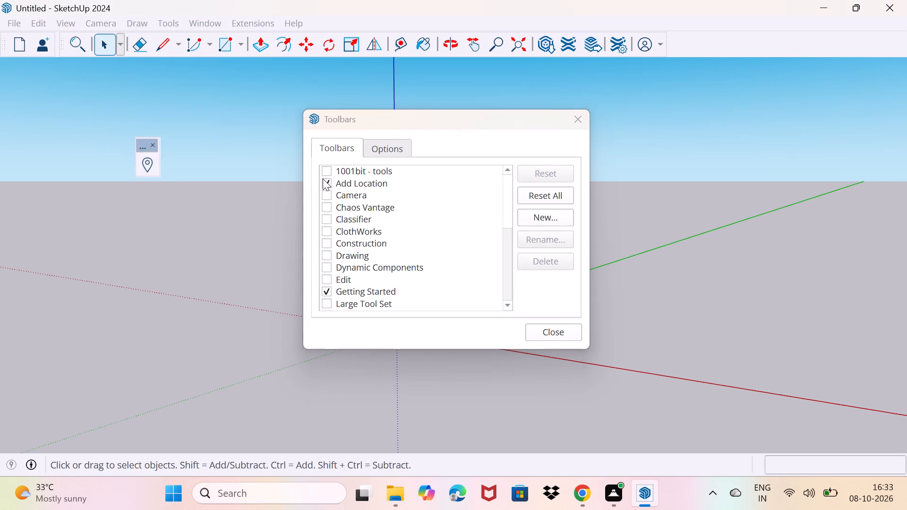
left_click(325, 181)
left_click(324, 195)
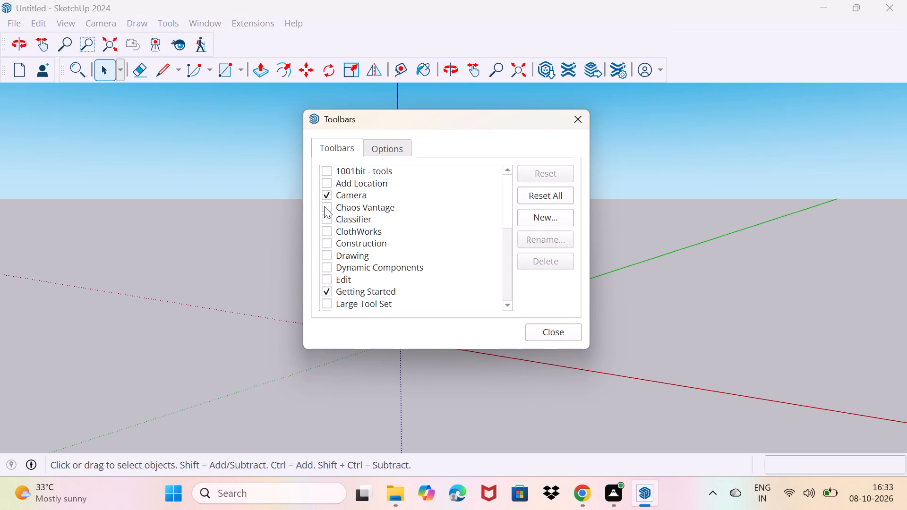
left_click(324, 206)
left_click(324, 206)
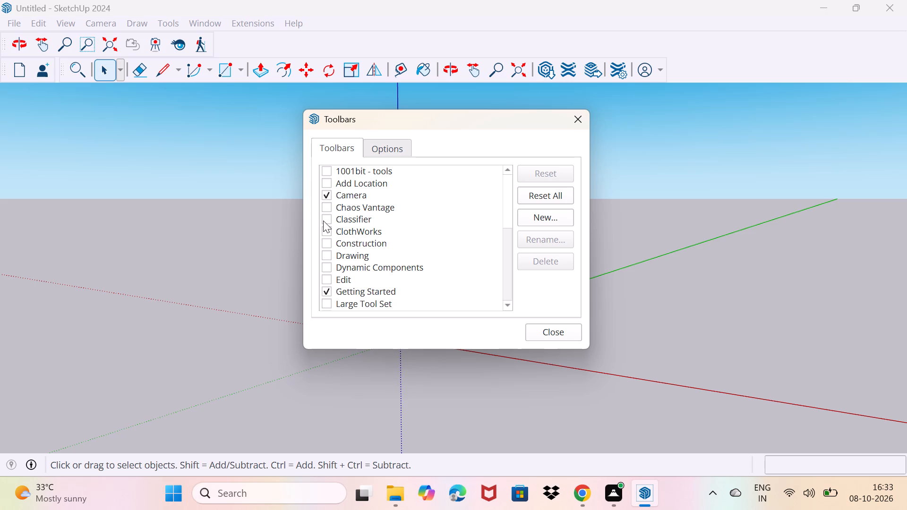
left_click(323, 221)
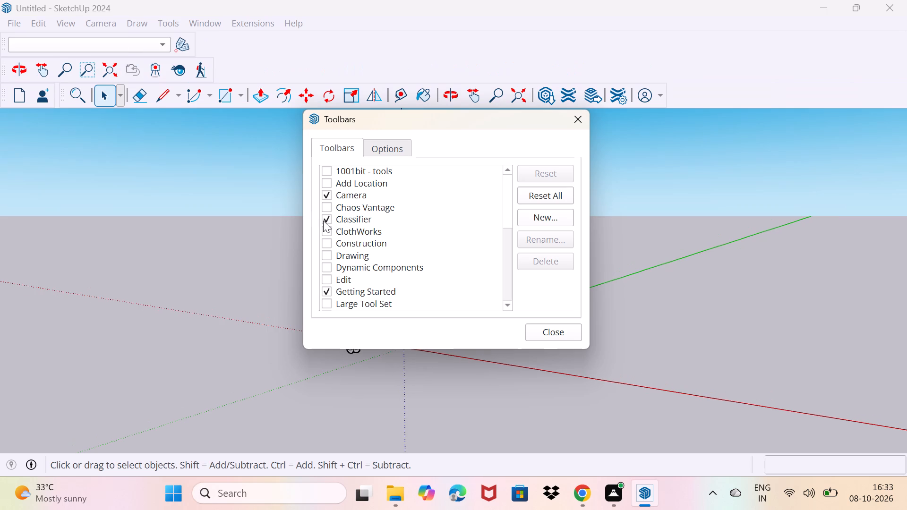
left_click(325, 232)
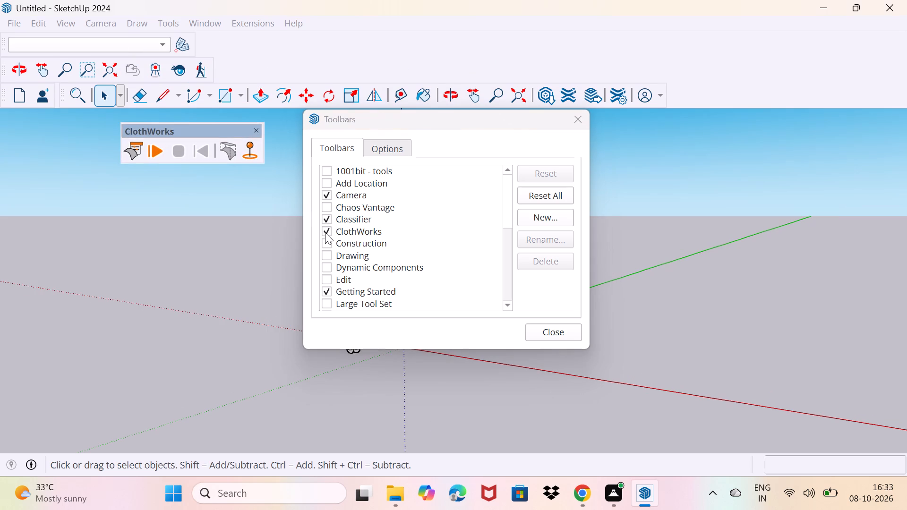
left_click(325, 232)
left_click(324, 239)
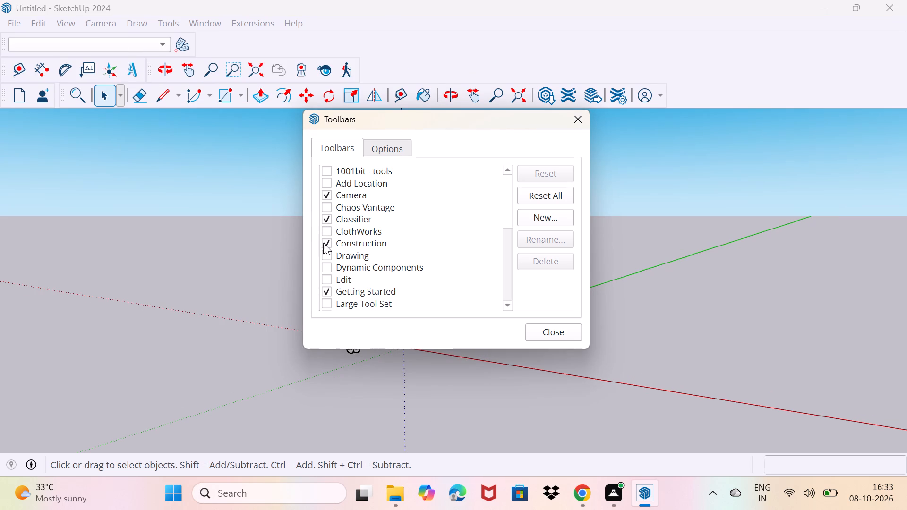
left_click(324, 255)
left_click(324, 266)
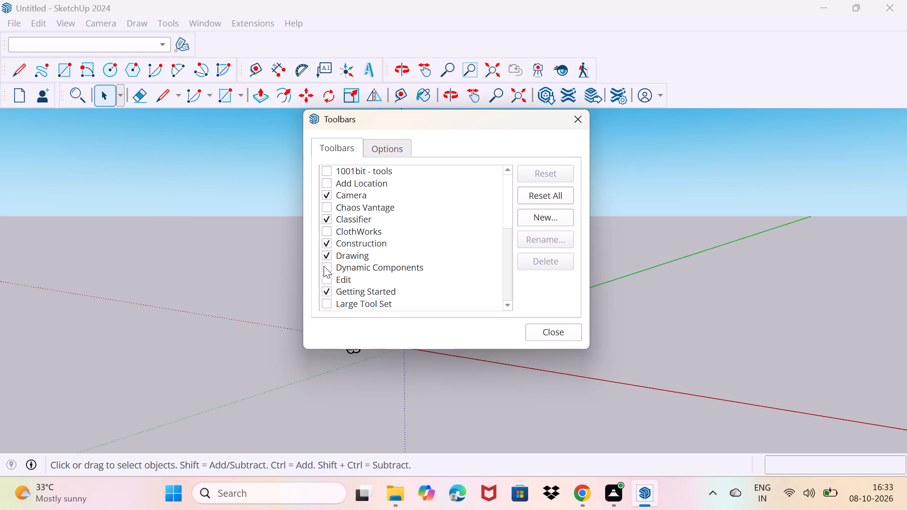
left_click(324, 266)
left_click(329, 281)
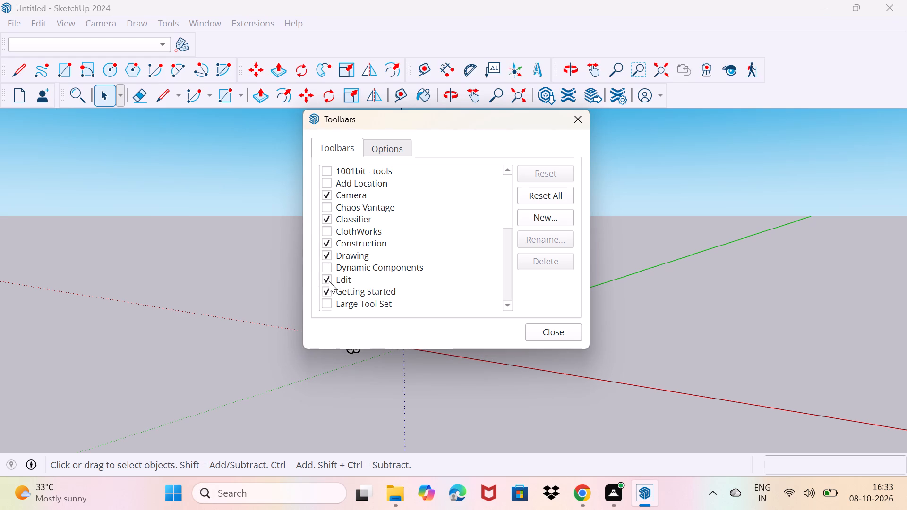
Turn on the Large Tool Set, Measurements, Principal and Sandbox toolbars.
scroll(330, 277, "down", 1)
left_click(326, 268)
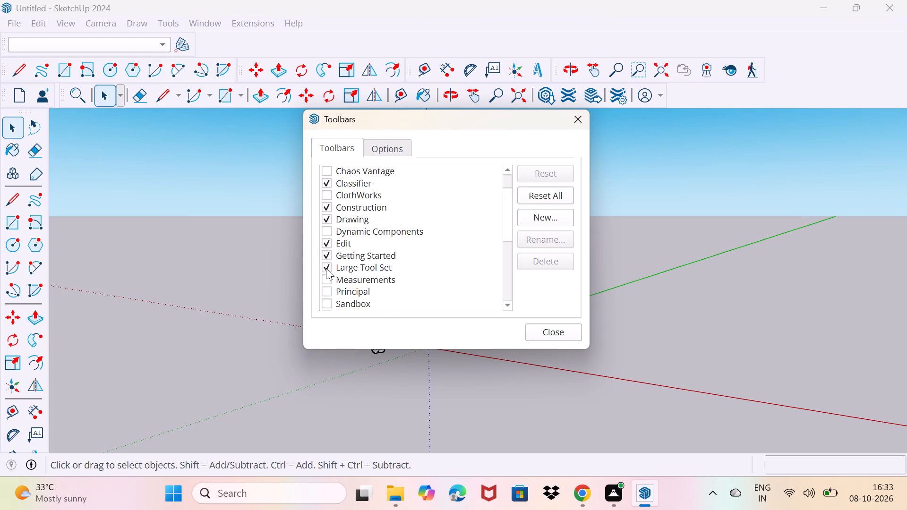
left_click(326, 282)
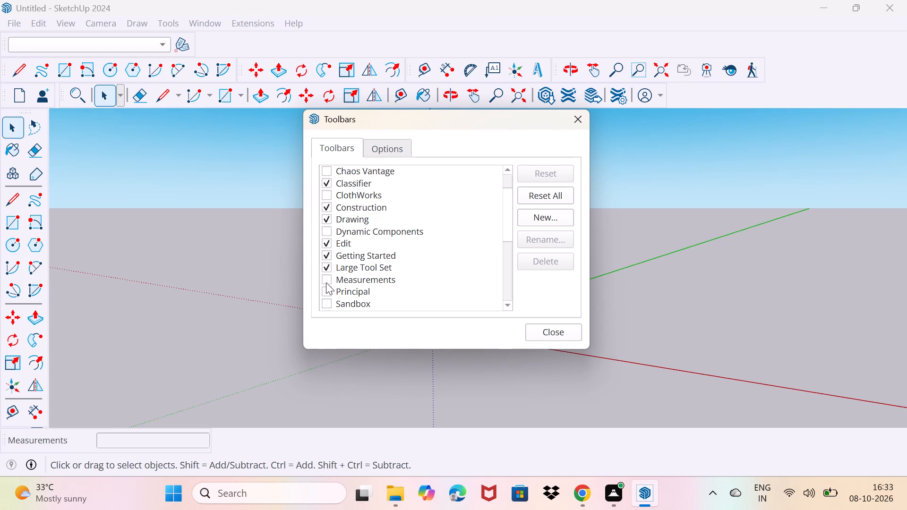
left_click(326, 281)
left_click(326, 281)
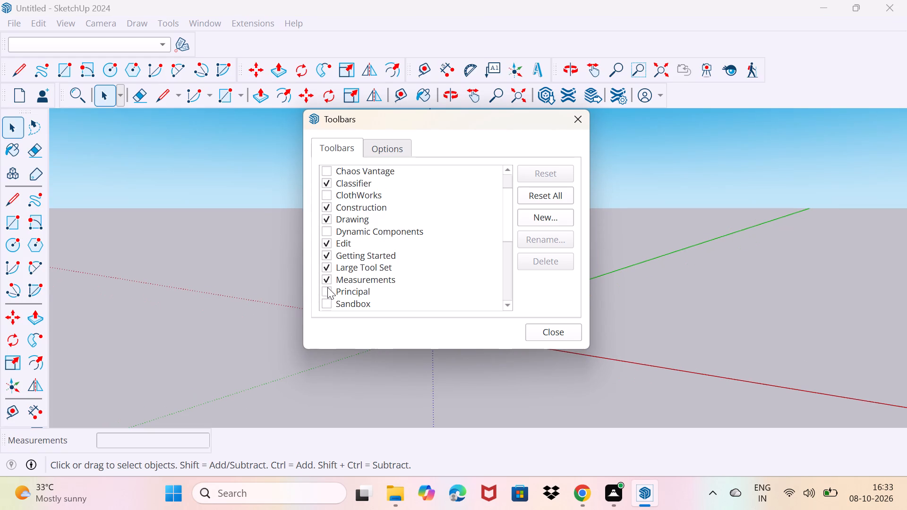
left_click(327, 291)
left_click(328, 300)
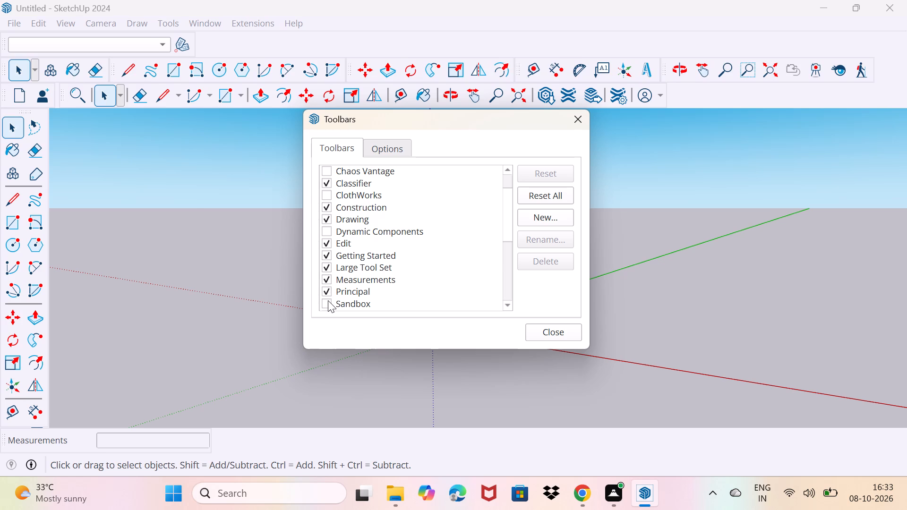
left_click(320, 174)
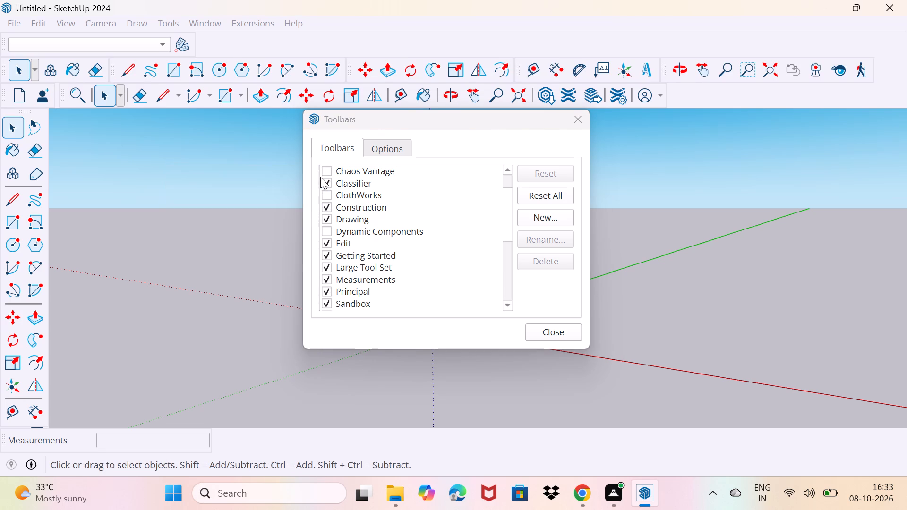
Turn on the V-Ray Lights, V-Ray Objects, V-Ray Utilities, Views, Warehouse and V-Ray for SketchUp toolbars, and close the toolbar settings.
scroll(325, 229, "down", 15)
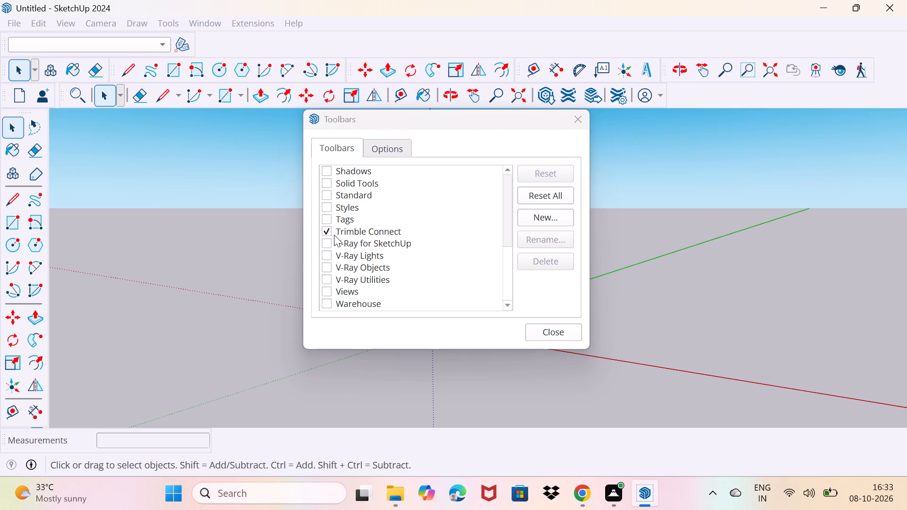
scroll(334, 235, "down", 2)
scroll(332, 232, "up", 2)
scroll(332, 232, "down", 3)
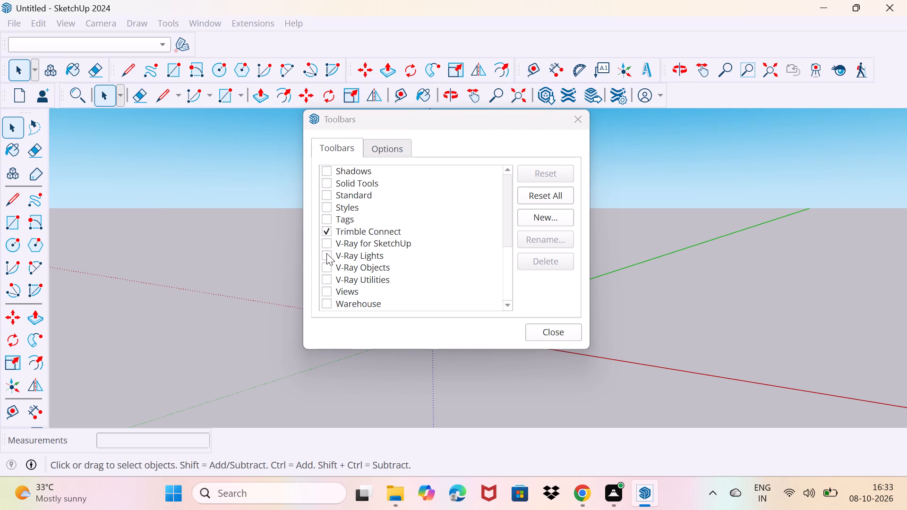
left_click(324, 254)
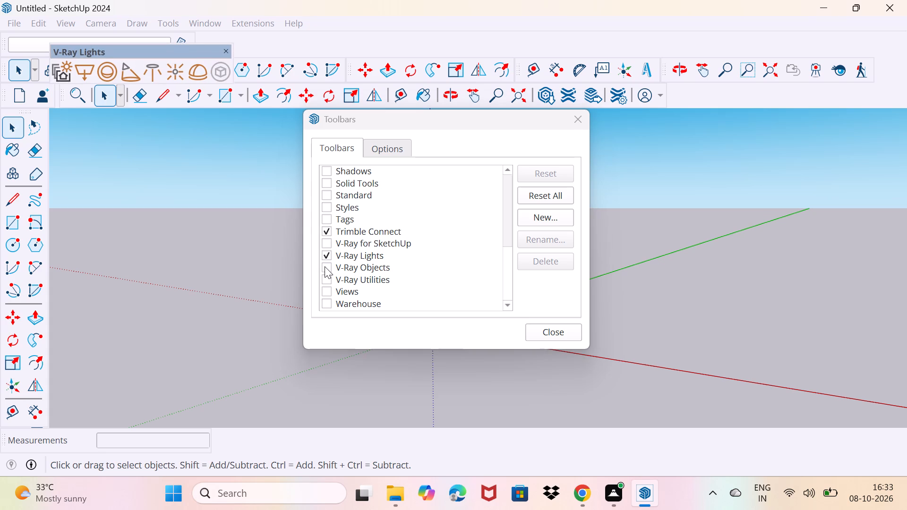
left_click(324, 267)
left_click(324, 280)
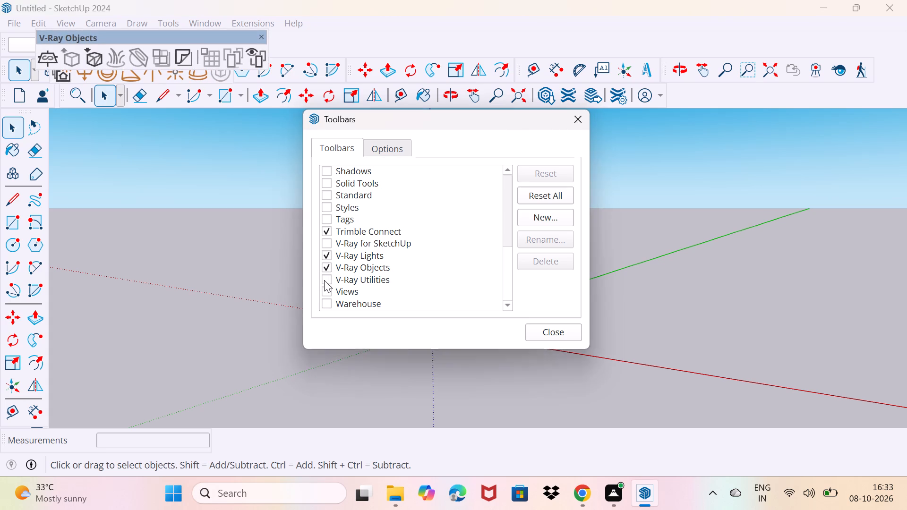
left_click(324, 289)
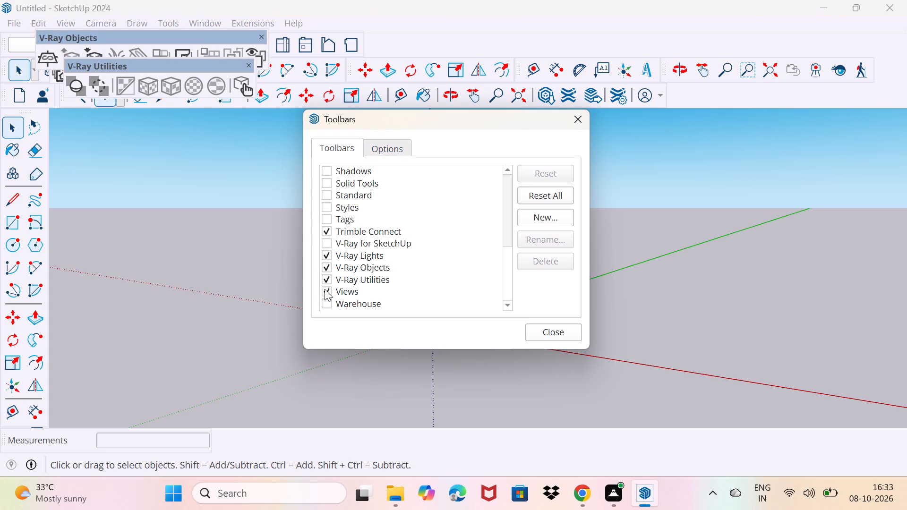
left_click(325, 304)
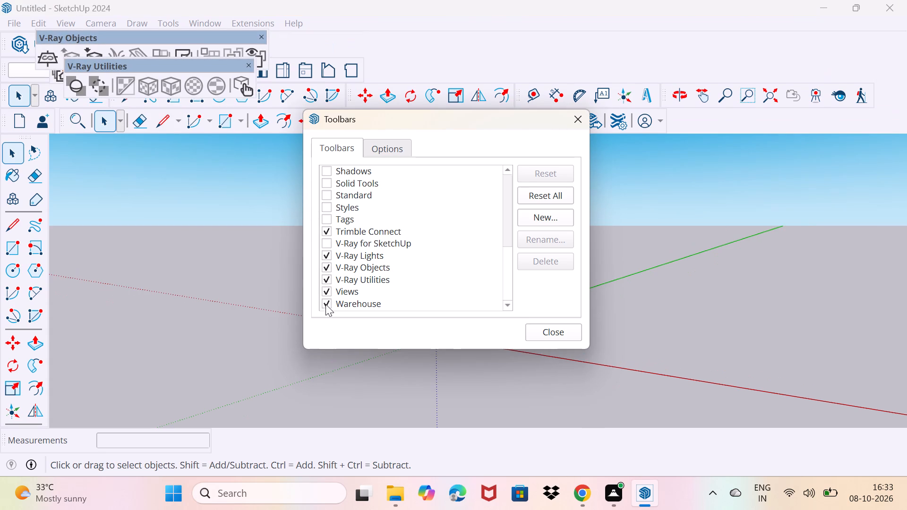
left_click(328, 246)
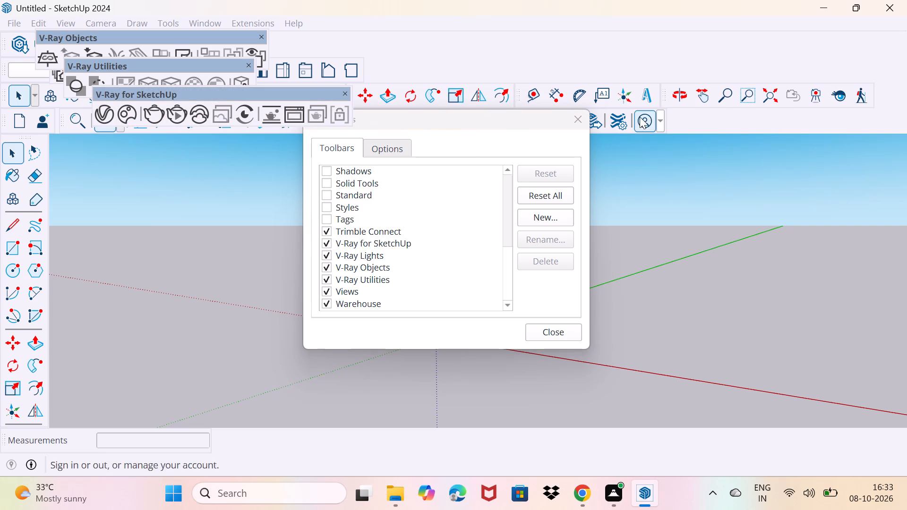
left_click(580, 120)
Dock the floating V-Ray for SketchUp toolbar at the end of the Getting Started toolbar's row.
scroll(516, 230, "down", 4)
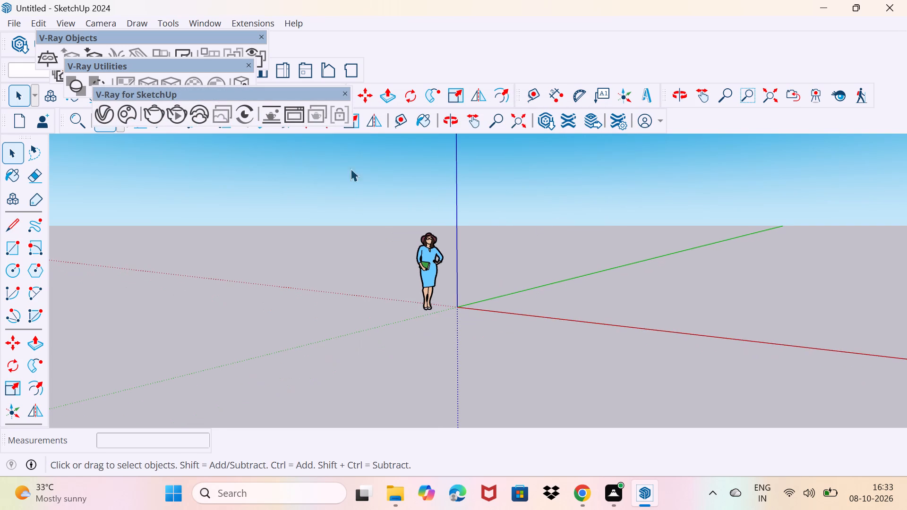
left_click_drag(237, 91, 425, 122)
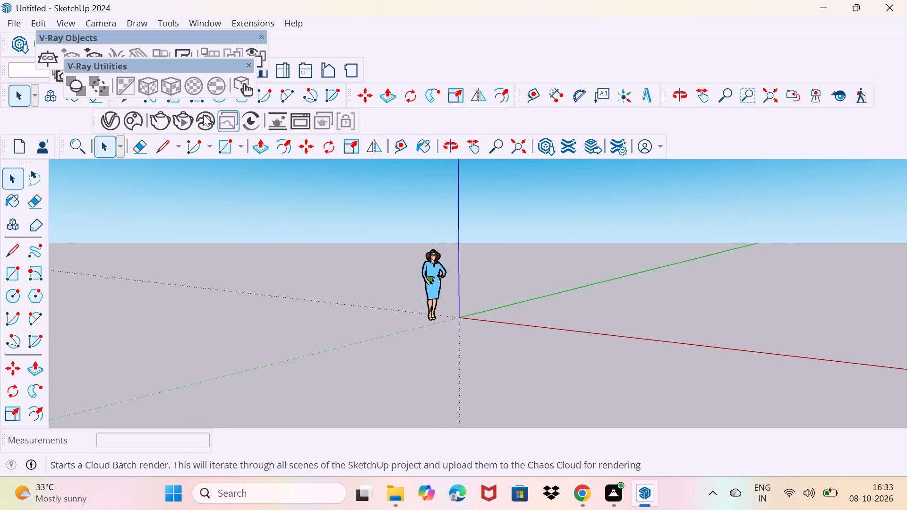
left_click_drag(94, 118, 551, 134)
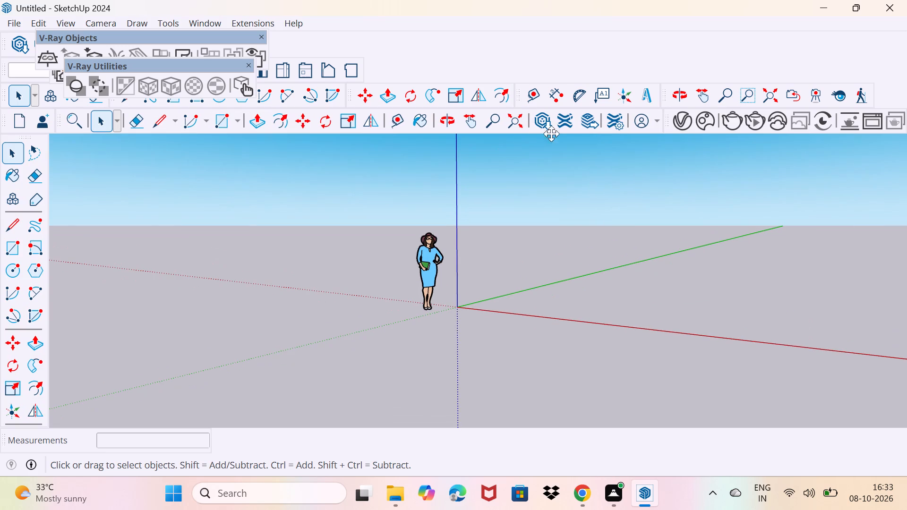
left_click_drag(551, 134, 560, 131)
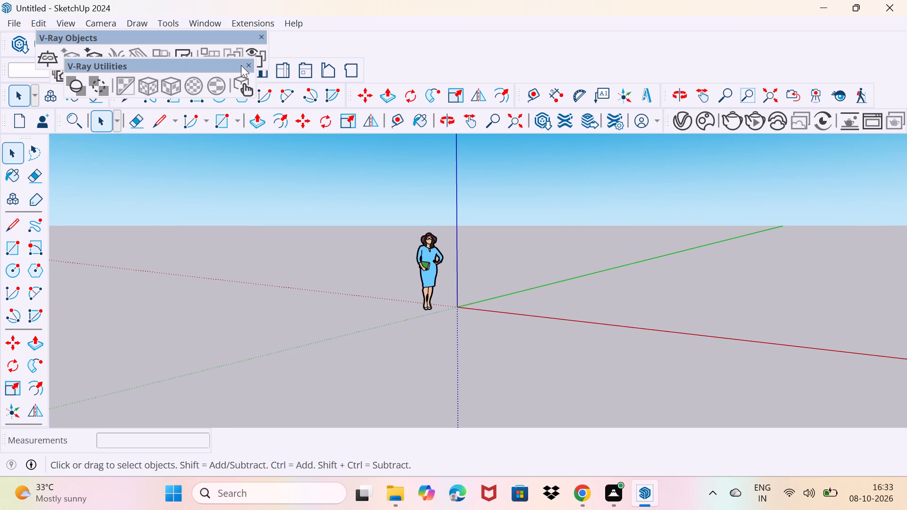
Close the floating V-Ray Utilities and V-Ray Objects toolbars.
left_click(251, 68)
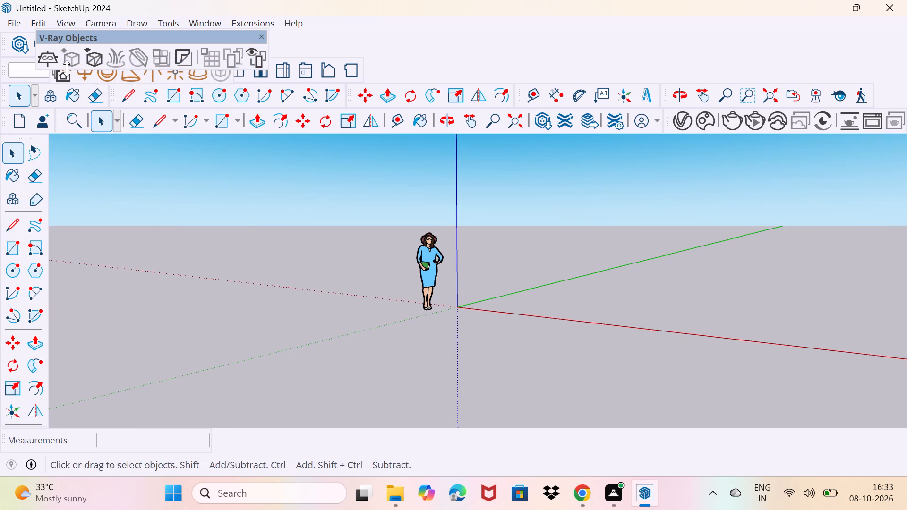
left_click(262, 36)
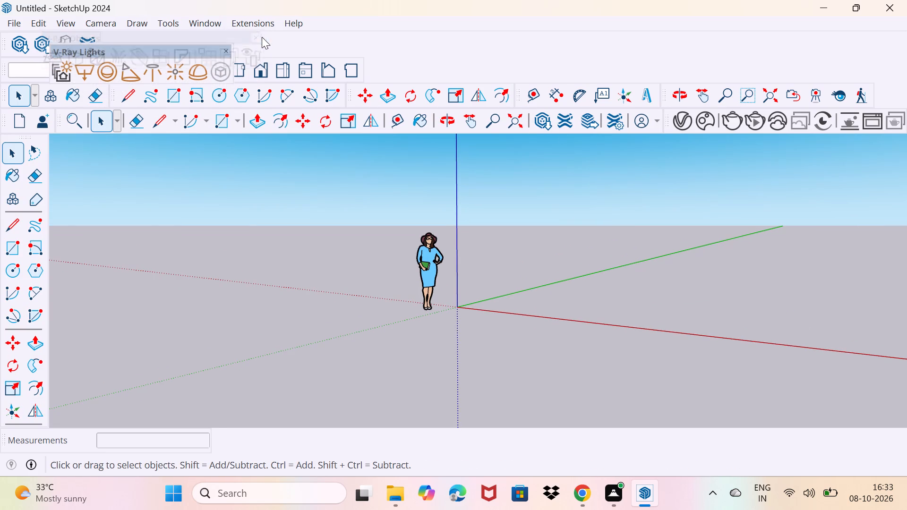
Dock the floating V-Ray Lights toolbar at the end of the row that holds the Camera toolbar.
left_click_drag(176, 51, 640, 85)
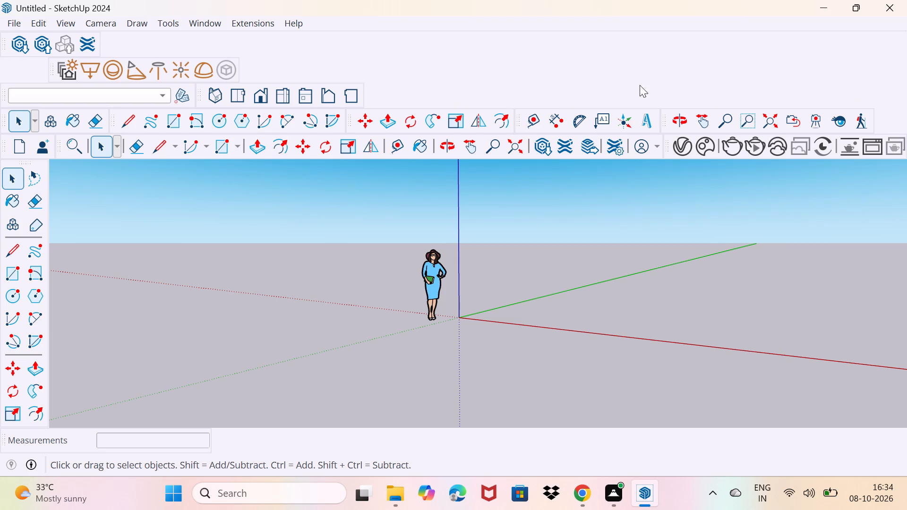
left_click_drag(640, 85, 717, 87)
left_click_drag(50, 68, 342, 81)
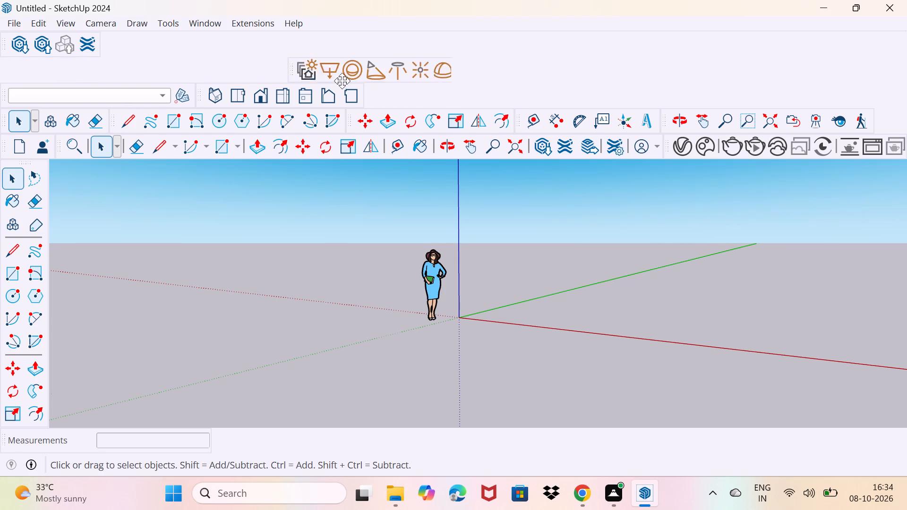
left_click_drag(342, 81, 758, 118)
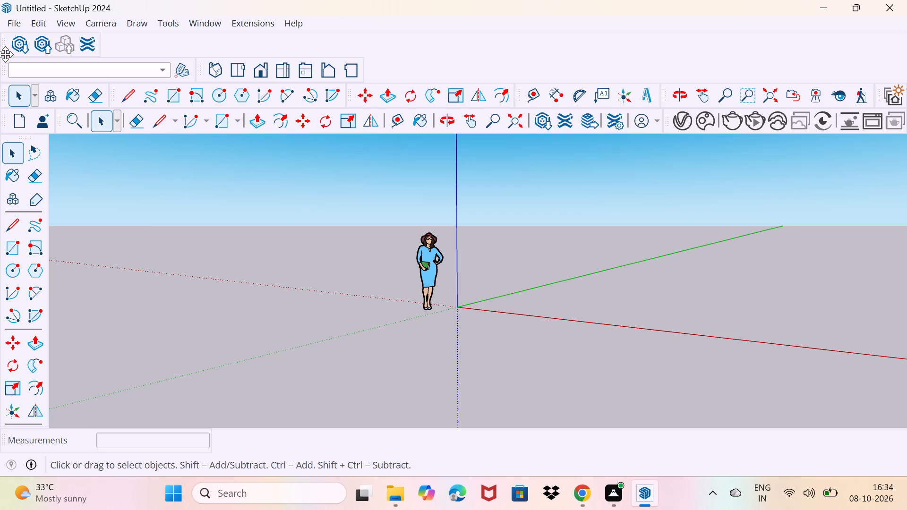
Dock the Warehouse toolbar at the end of the row that holds the Views toolbar.
left_click_drag(6, 46, 307, 54)
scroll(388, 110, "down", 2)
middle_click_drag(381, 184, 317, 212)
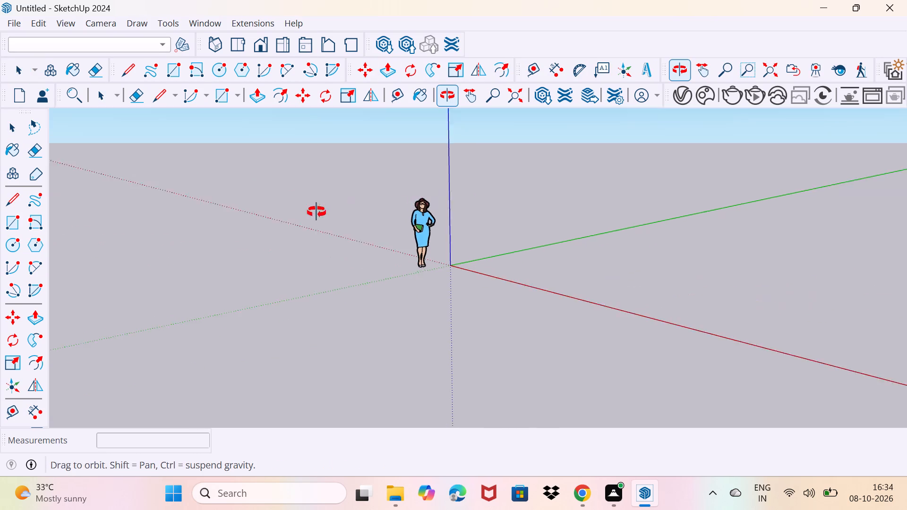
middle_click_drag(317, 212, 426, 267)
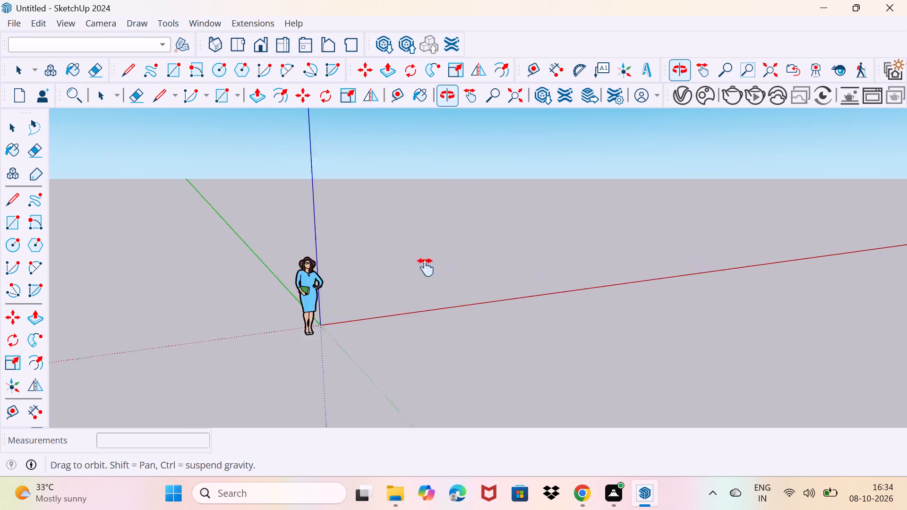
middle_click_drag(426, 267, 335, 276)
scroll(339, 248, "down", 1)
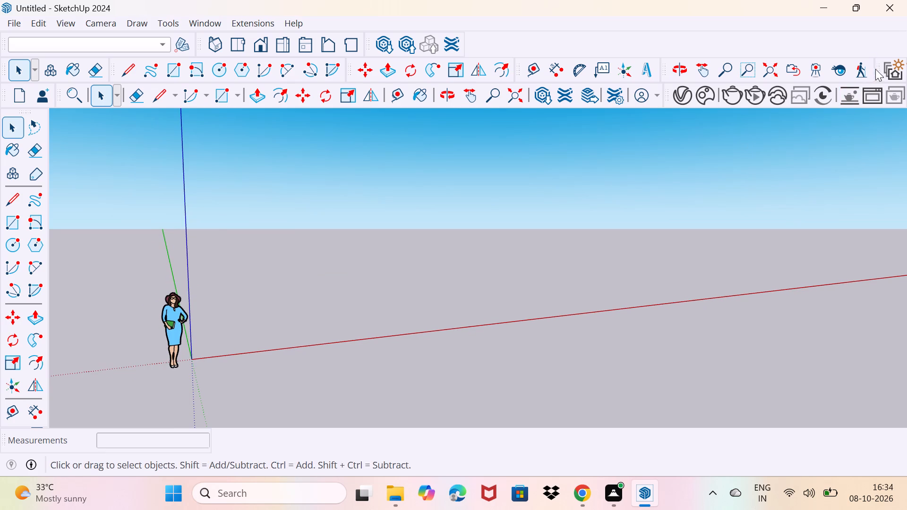
Move the V-Ray Lights toolbar from the Camera toolbar's row to directly after the Warehouse toolbar.
left_click_drag(879, 67, 482, 46)
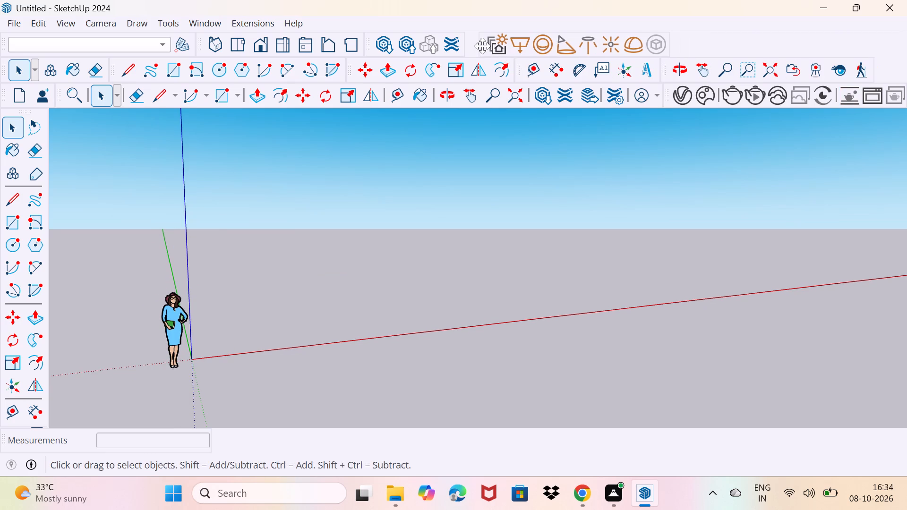
left_click_drag(482, 46, 474, 49)
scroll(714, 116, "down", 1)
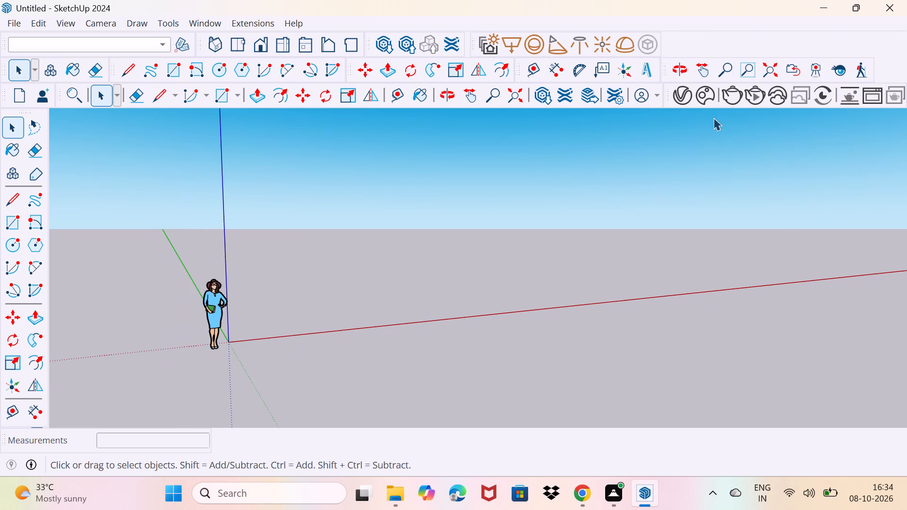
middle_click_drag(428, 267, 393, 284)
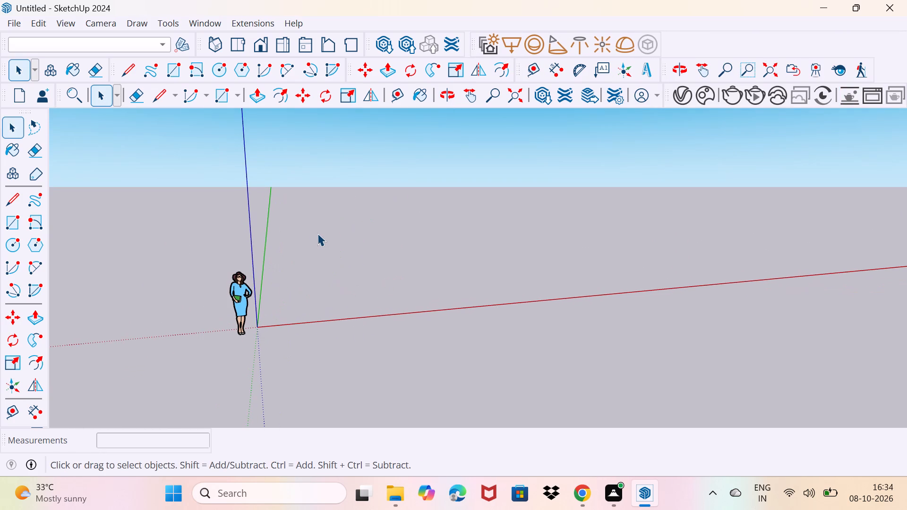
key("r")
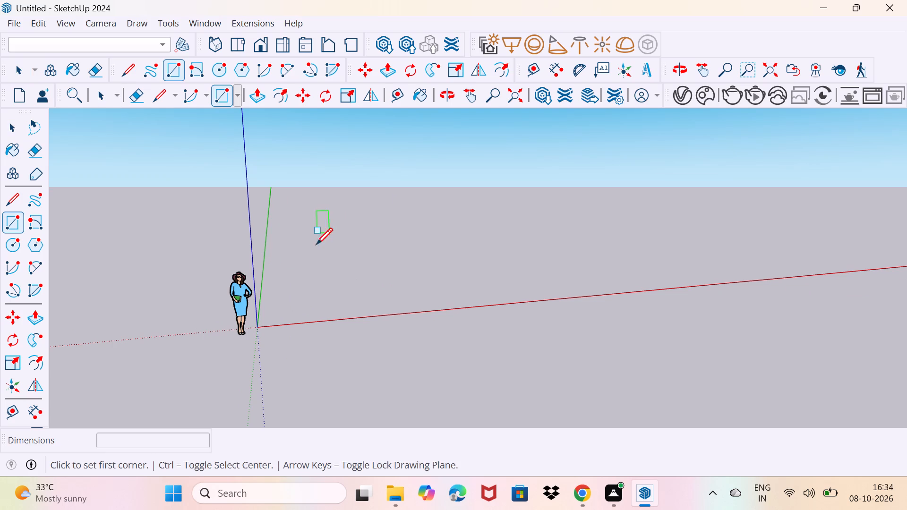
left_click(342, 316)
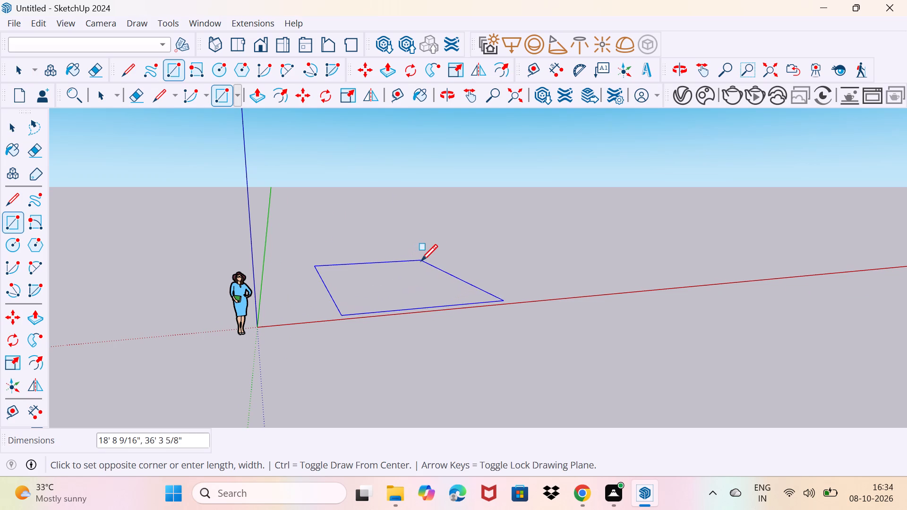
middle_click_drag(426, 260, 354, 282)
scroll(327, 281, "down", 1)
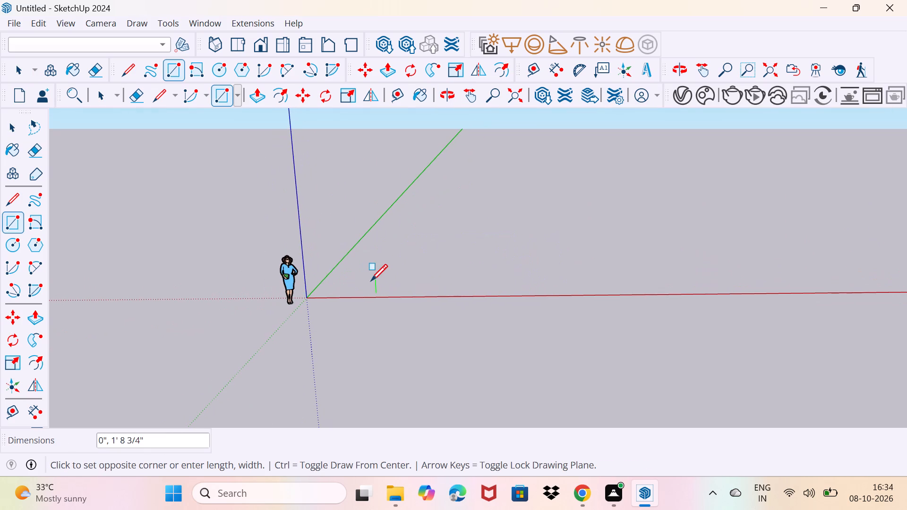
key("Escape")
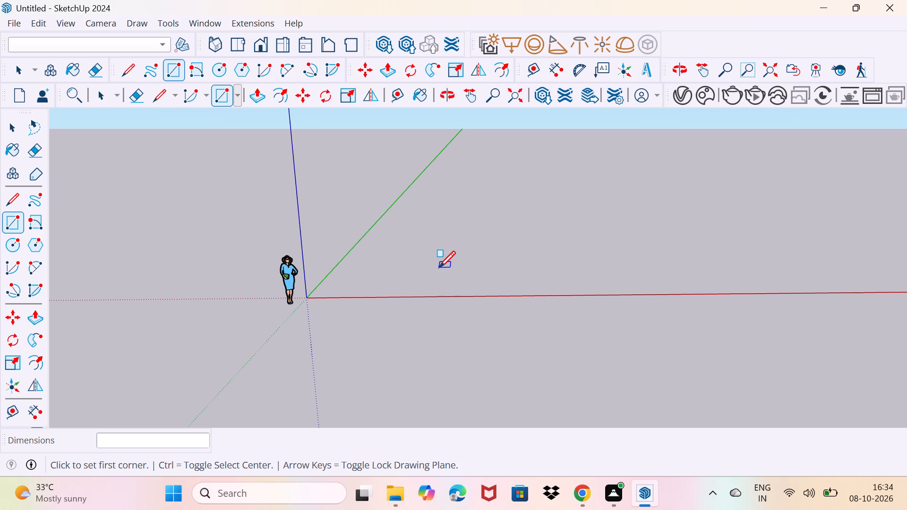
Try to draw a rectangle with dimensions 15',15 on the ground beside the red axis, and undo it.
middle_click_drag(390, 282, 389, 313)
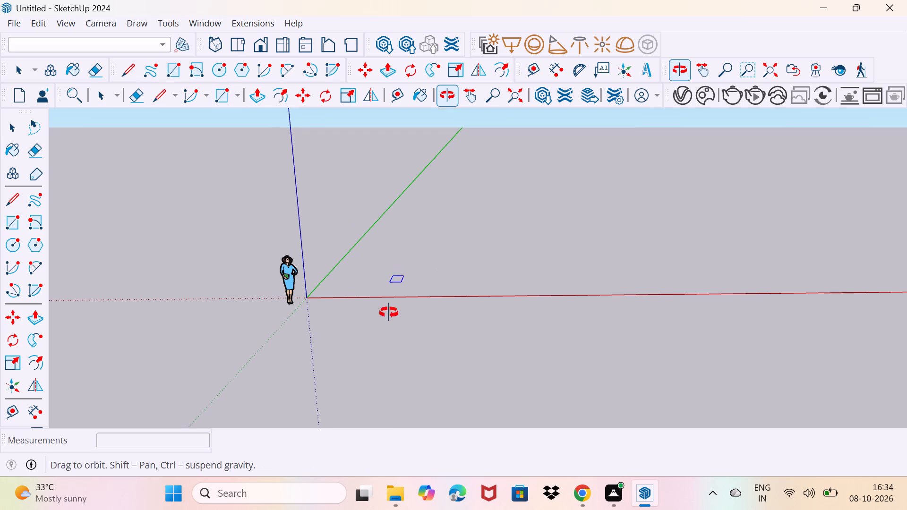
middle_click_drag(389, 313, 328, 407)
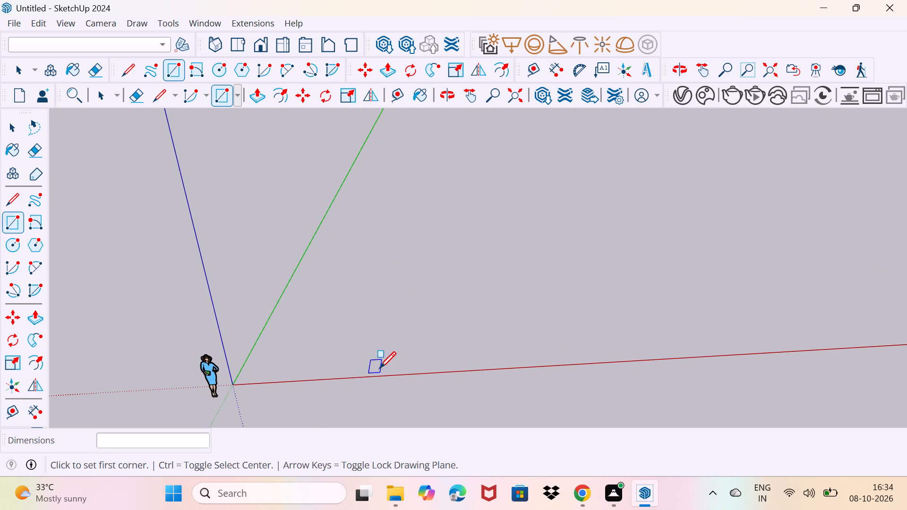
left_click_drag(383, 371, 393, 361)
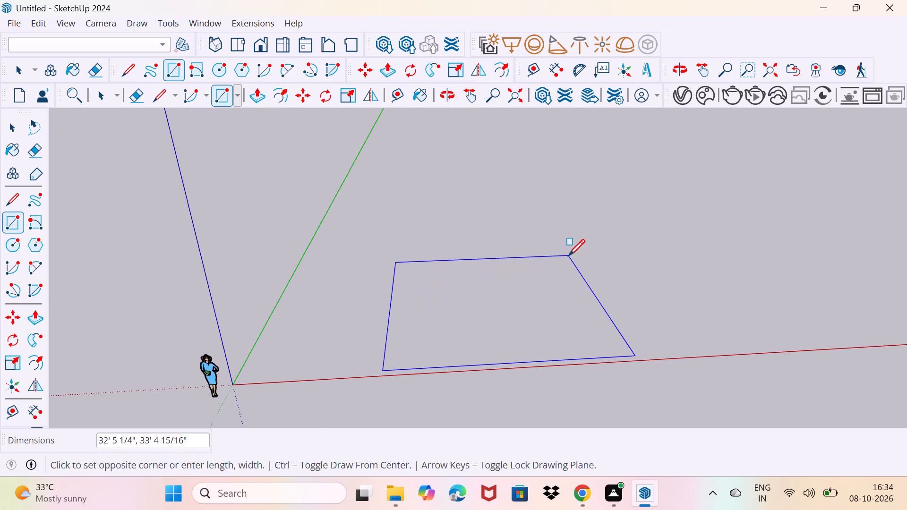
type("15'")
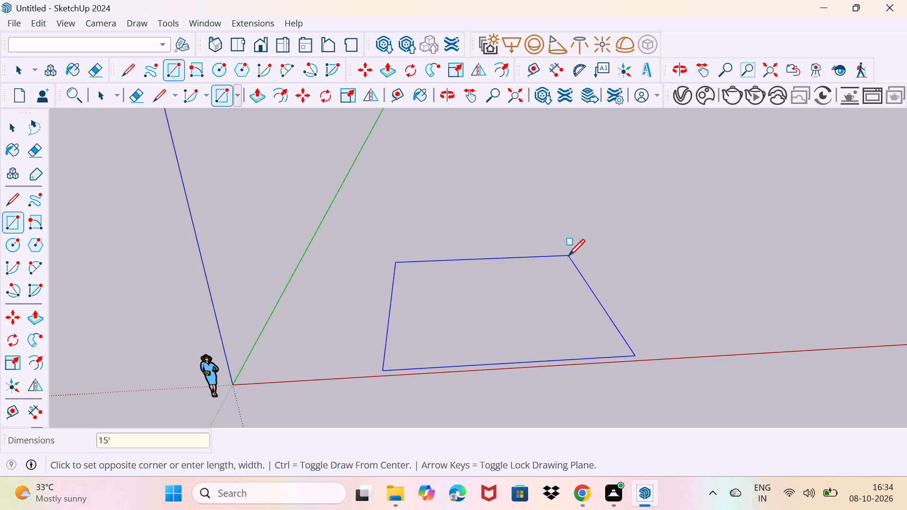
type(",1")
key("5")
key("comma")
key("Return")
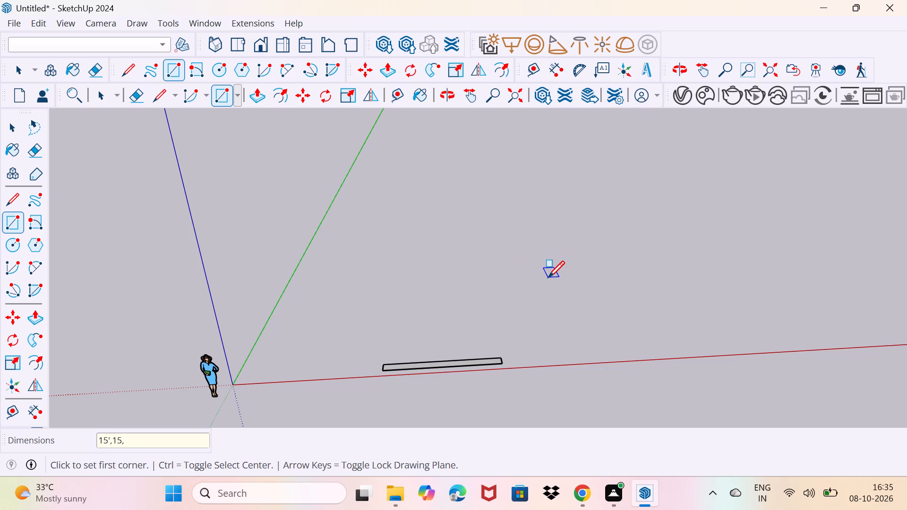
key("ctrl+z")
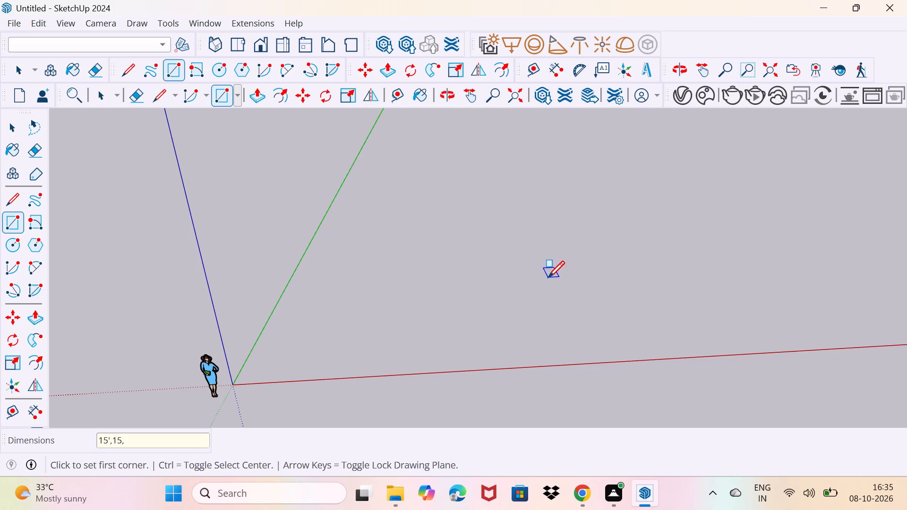
Draw a 15' by 15' rectangle on the ground beside the red axis as the bedroom's floor outline.
left_click(402, 356)
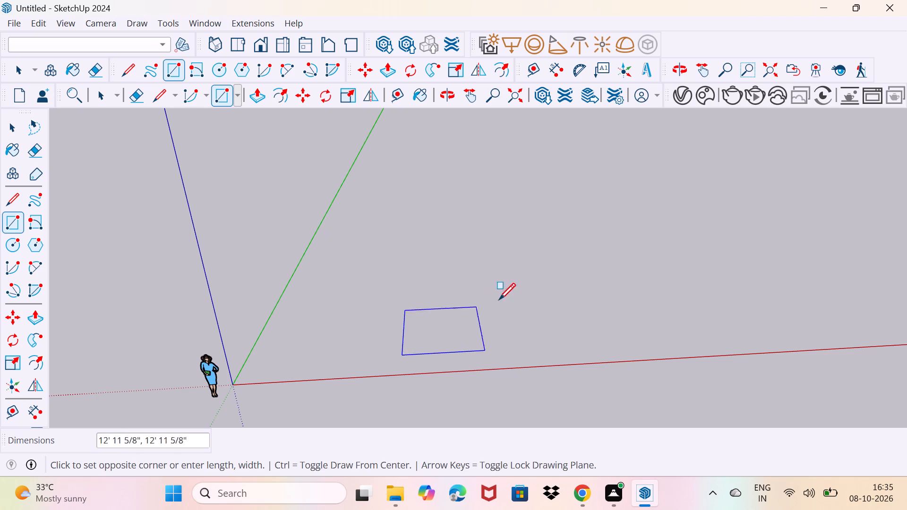
type("15")
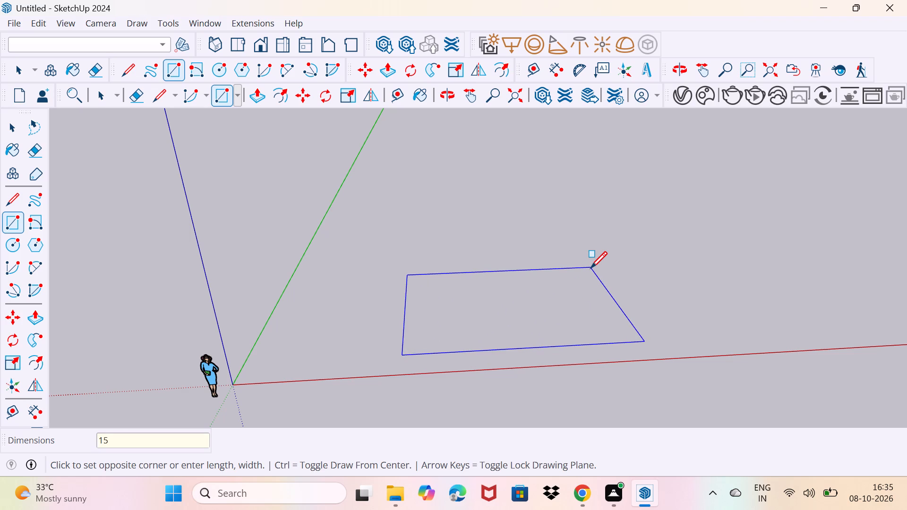
type("',")
type("15'")
key("Return")
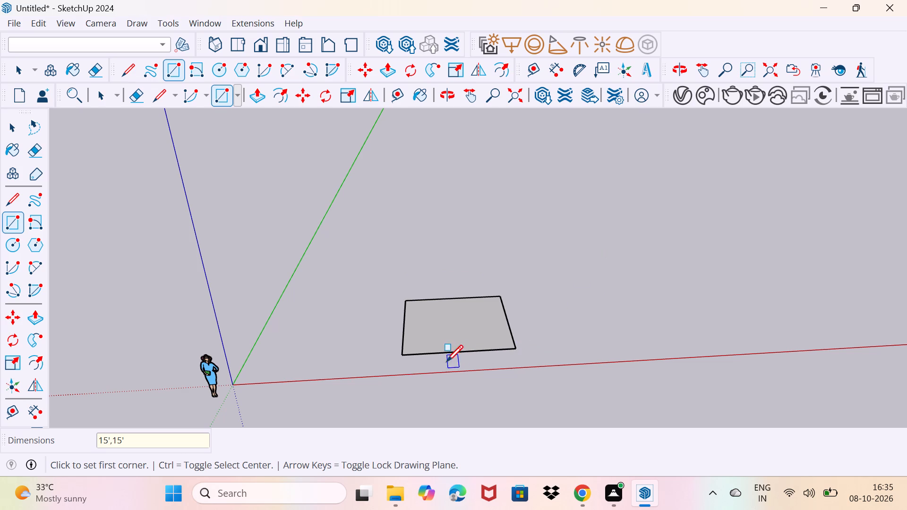
scroll(444, 356, "up", 4)
middle_click_drag(444, 343, 436, 288)
scroll(428, 335, "up", 6)
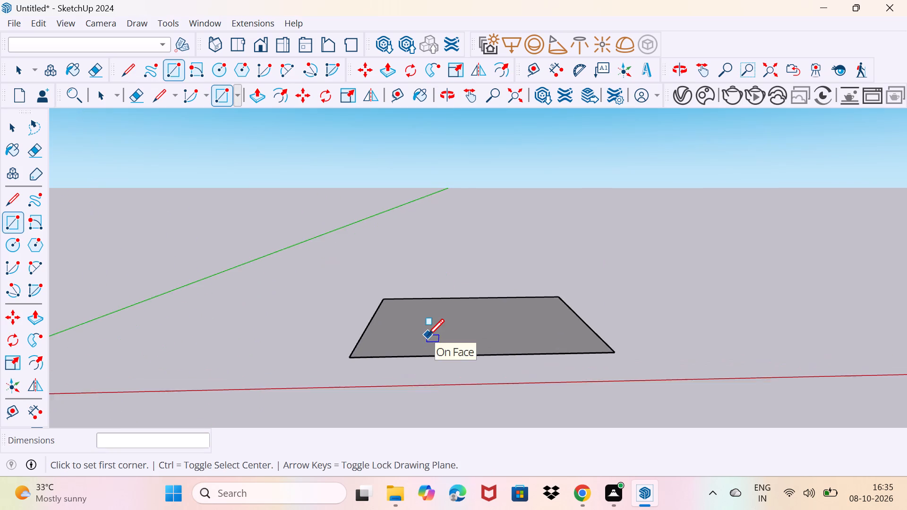
scroll(428, 335, "up", 3)
middle_click_drag(450, 342, 445, 380)
scroll(449, 380, "up", 2)
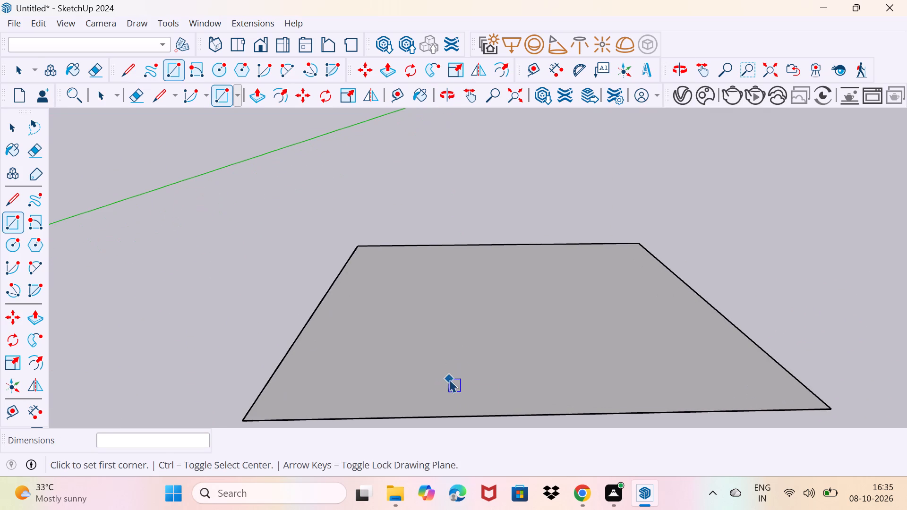
key("space")
Offset the outline of the square floor face inward by 6" for the wall thickness.
middle_click_drag(443, 355, 443, 370)
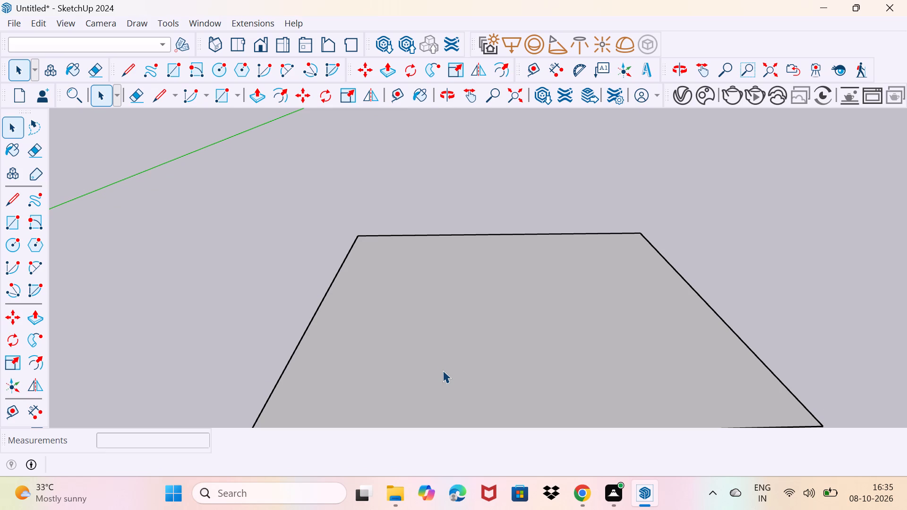
left_click(35, 360)
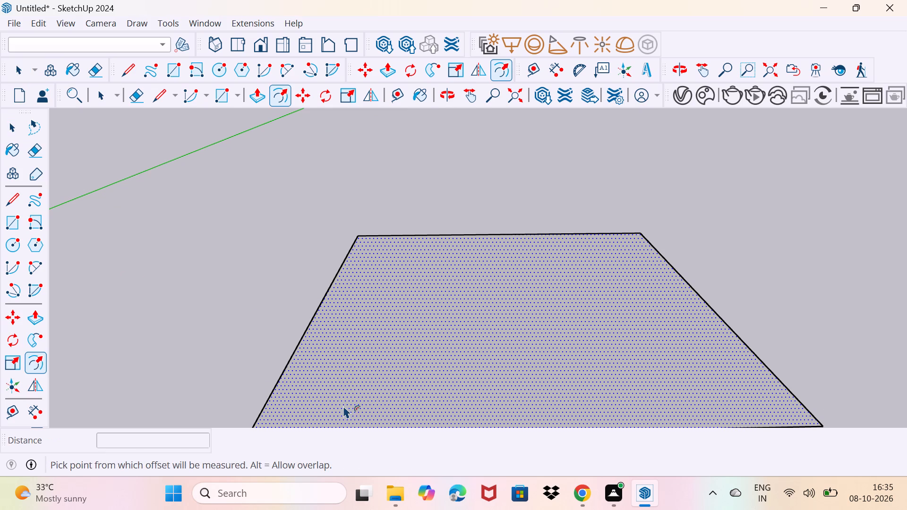
left_click(315, 342)
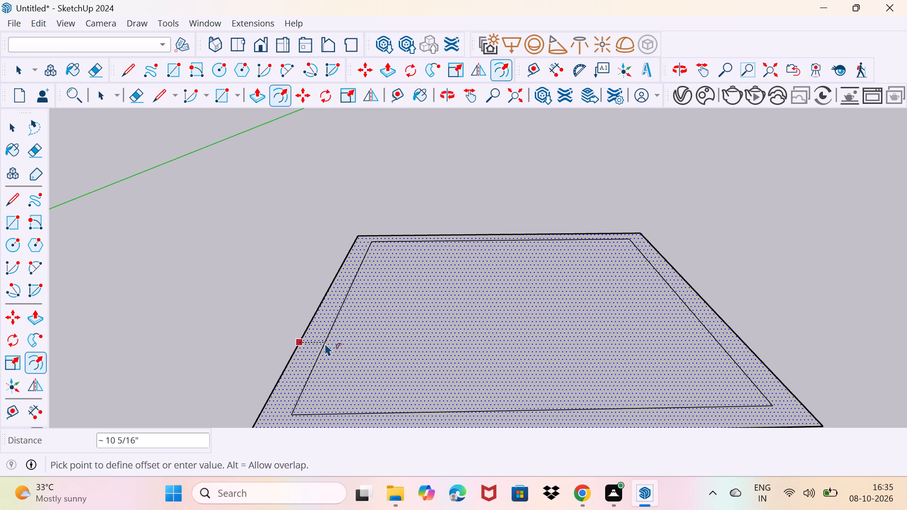
type("6\"")
key("Return")
scroll(359, 322, "down", 4)
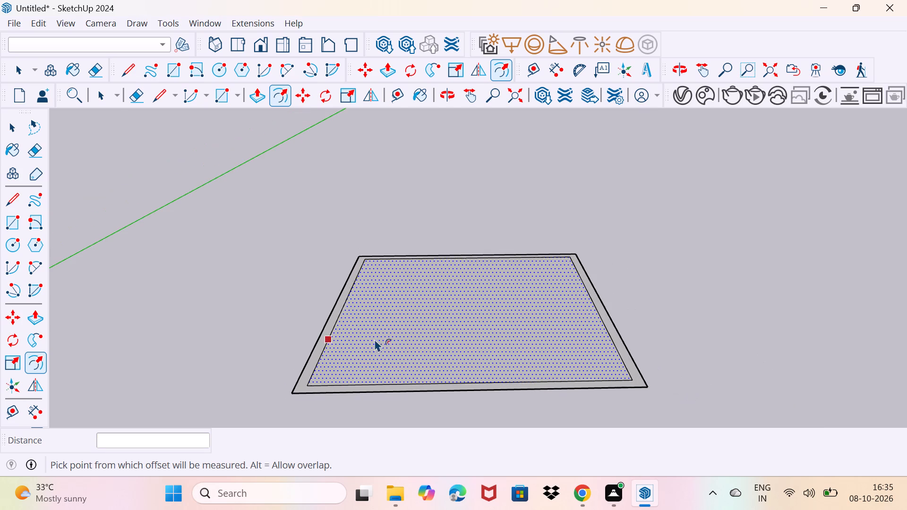
key("space")
Move the front edge of the inner offset outline onto the outer front edge of the floor.
scroll(449, 409, "up", 2)
middle_click_drag(454, 403, 462, 426)
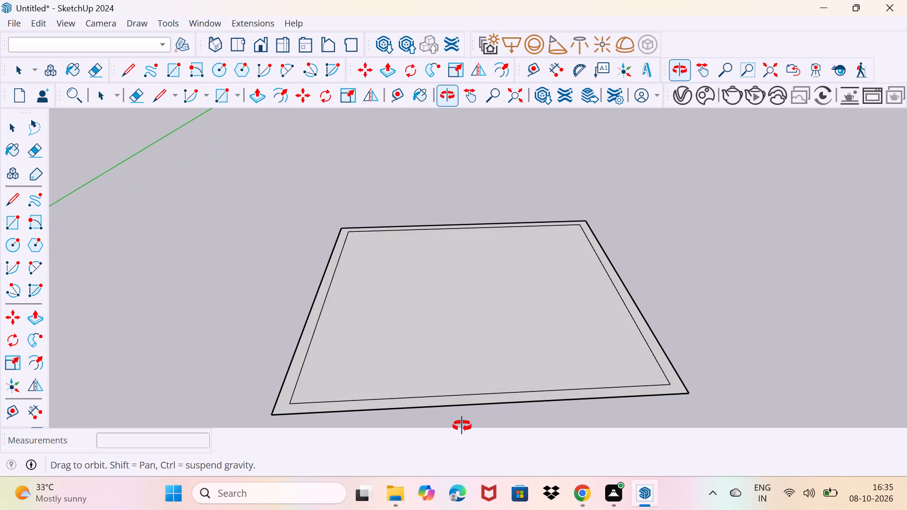
middle_click_drag(462, 426, 466, 337)
scroll(466, 326, "up", 2)
middle_click_drag(467, 316, 469, 343)
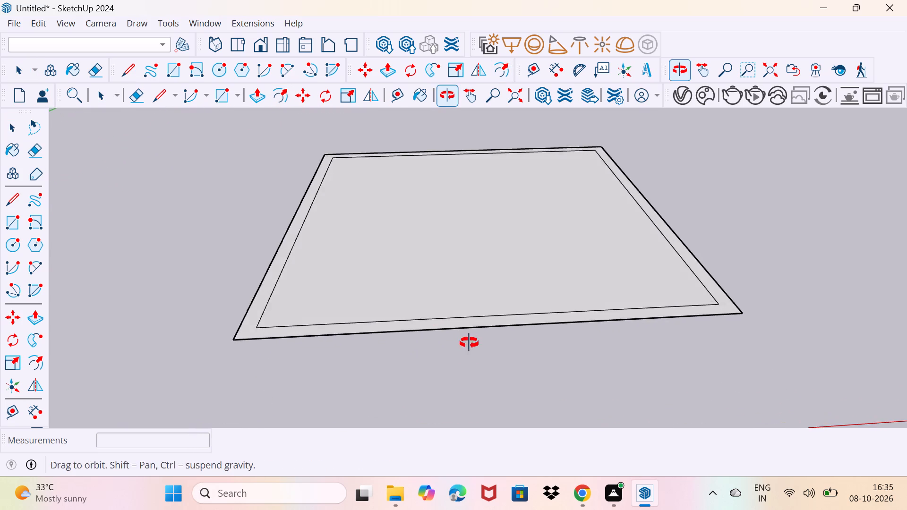
middle_click_drag(469, 343, 466, 360)
scroll(471, 353, "up", 5)
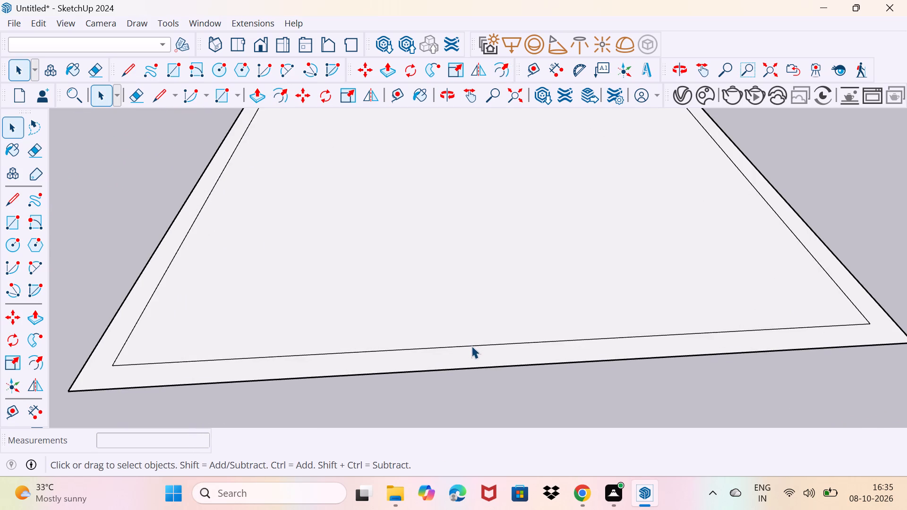
left_click(471, 346)
key("m")
left_click(471, 346)
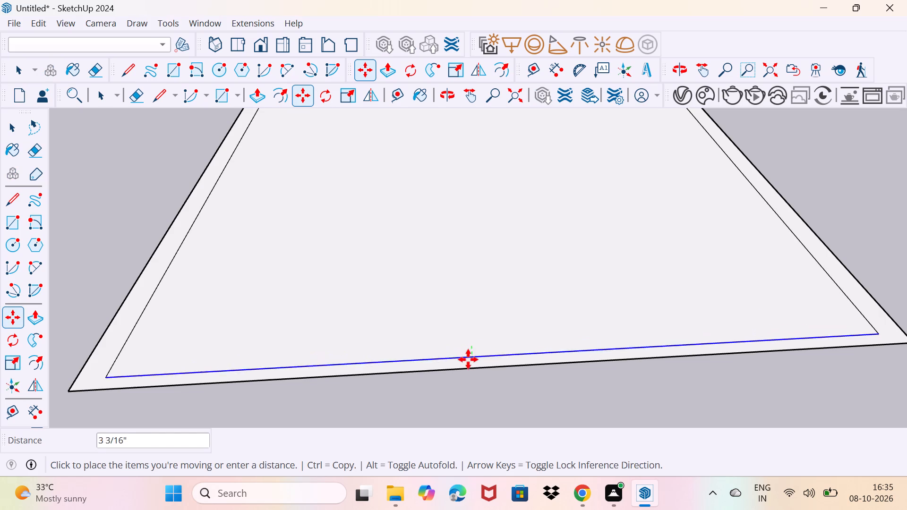
left_click(468, 368)
key("space")
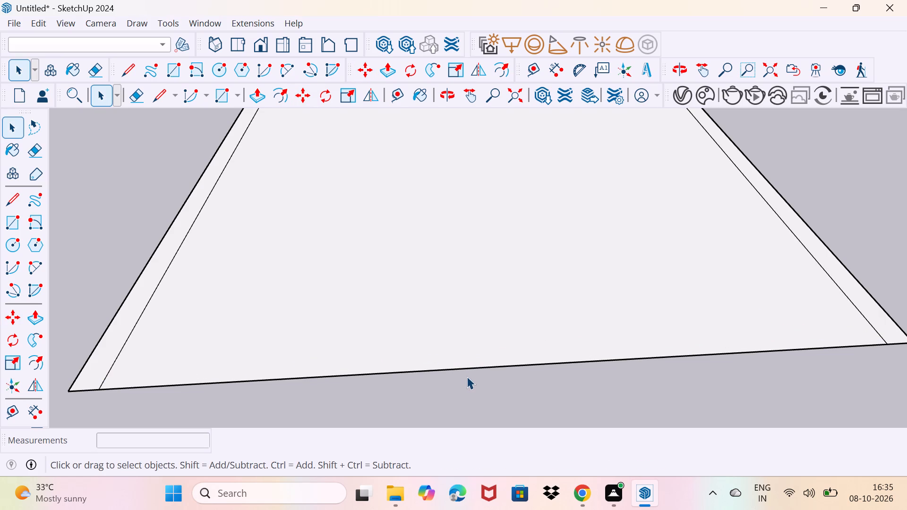
Erase the front edge between the inner corners of the two side wall strips.
key("e")
left_click_drag(470, 375, 474, 348)
scroll(473, 353, "down", 5)
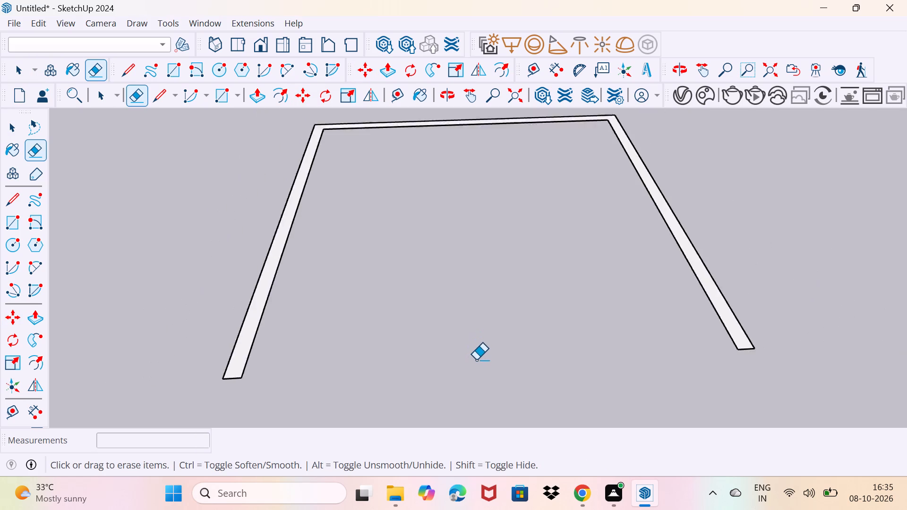
scroll(476, 360, "down", 2)
key("space")
Select the U-shaped wall outline face.
middle_click_drag(681, 374, 660, 357)
left_click(691, 346)
scroll(691, 337, "up", 3)
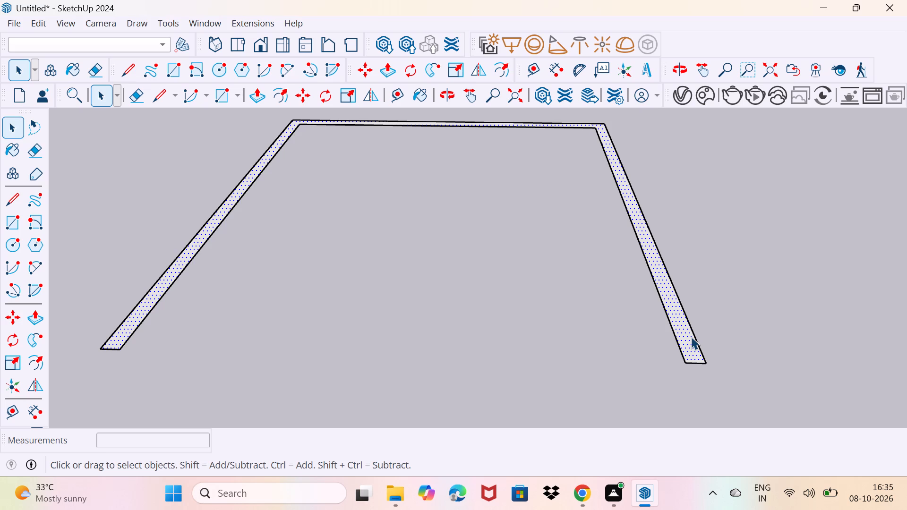
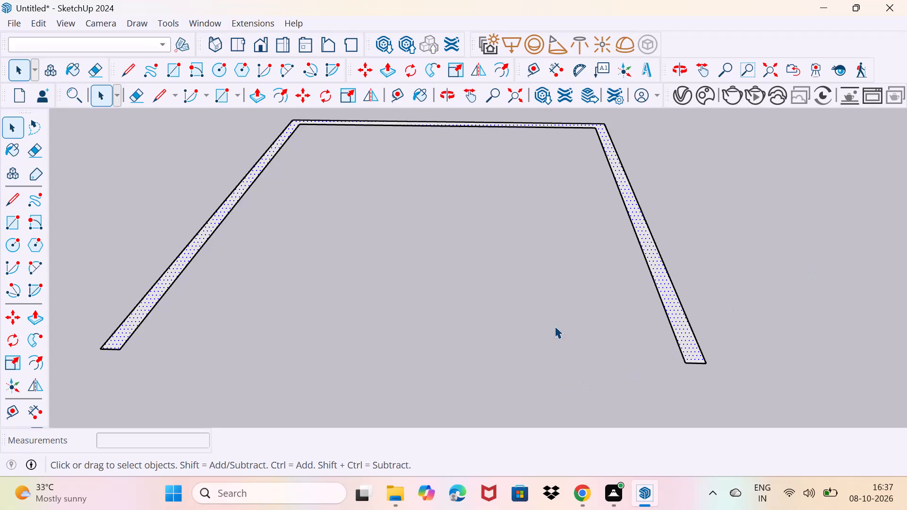
Push/Pull the U-shaped wall outline face up 10' to raise the room's three walls.
left_click(555, 326)
middle_click_drag(551, 273, 533, 290)
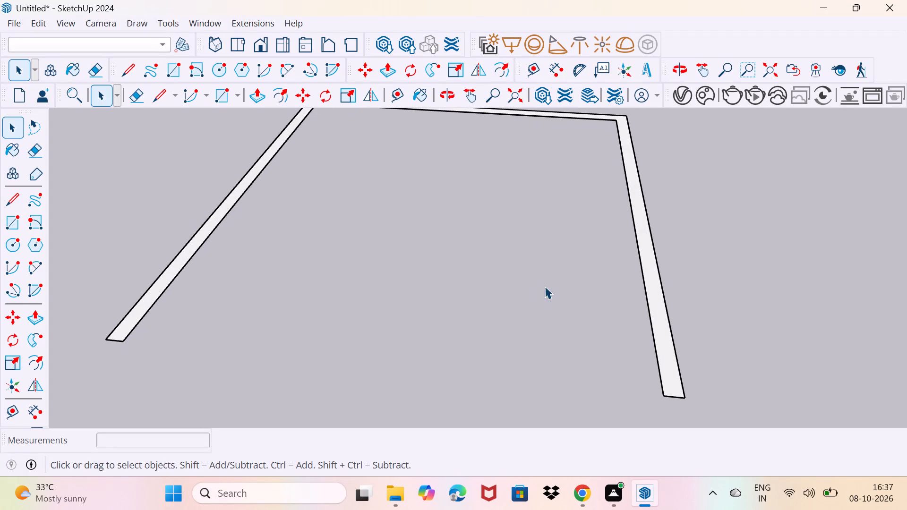
middle_click_drag(579, 304, 545, 357)
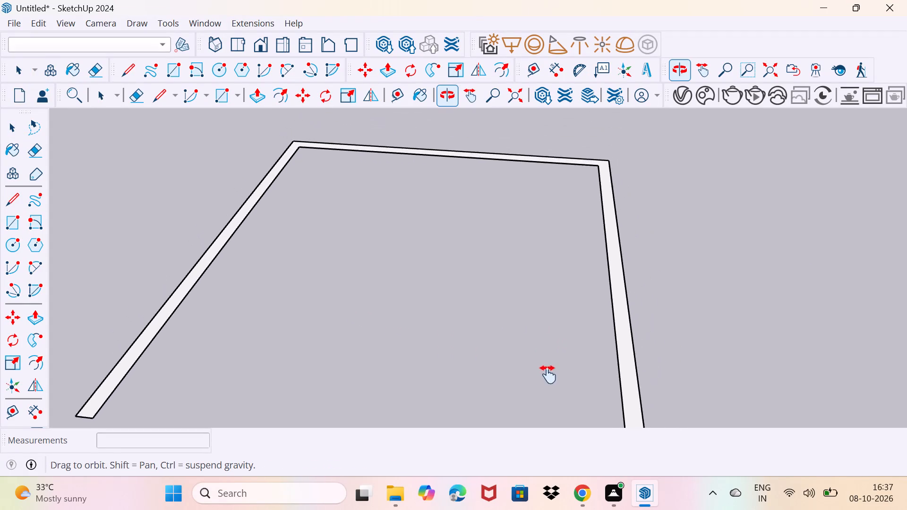
middle_click_drag(545, 357, 535, 291)
key("p")
left_click(623, 352)
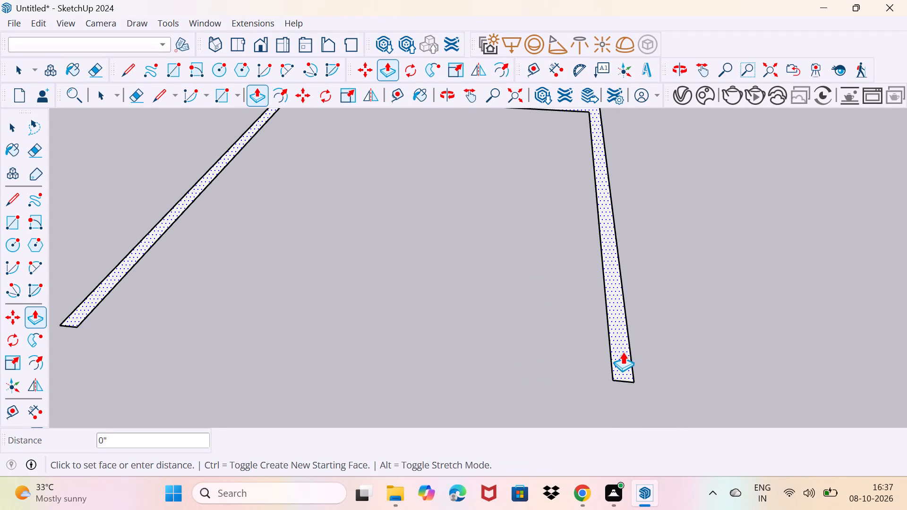
type("10")
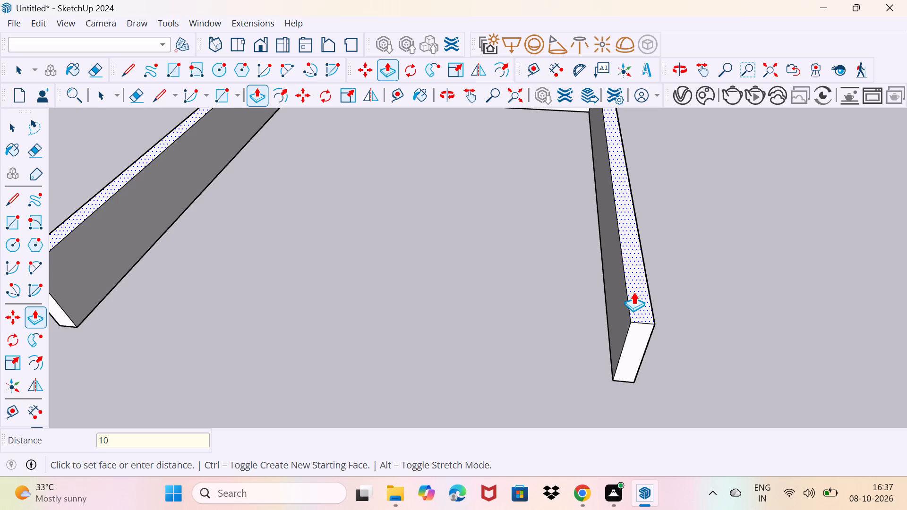
key("apostrophe")
key("Return")
Draw a rotated rectangle along the full outer bottom edge of the back wall, extending 6" downward.
scroll(633, 292, "down", 4)
scroll(601, 336, "down", 1)
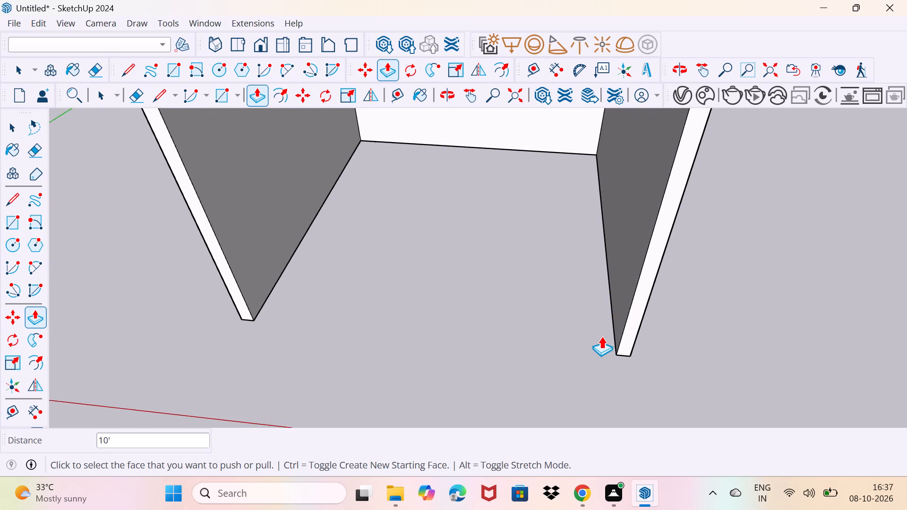
scroll(601, 336, "down", 1)
middle_click_drag(613, 312, 457, 194)
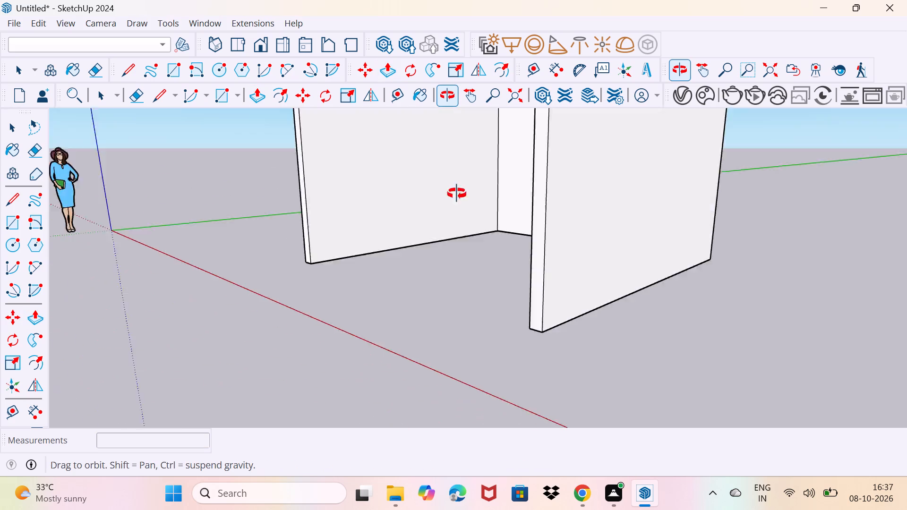
middle_click_drag(457, 194, 402, 184)
middle_click_drag(703, 303, 653, 256)
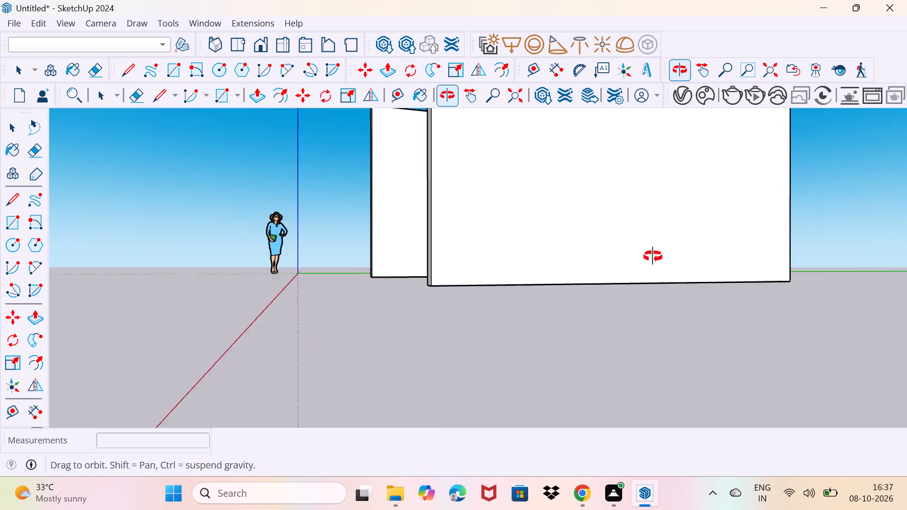
middle_click_drag(653, 256, 510, 200)
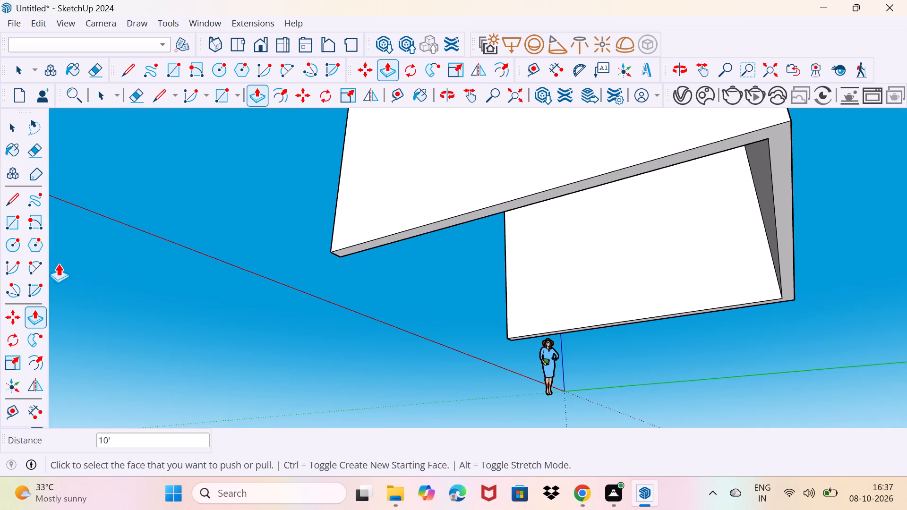
left_click(40, 221)
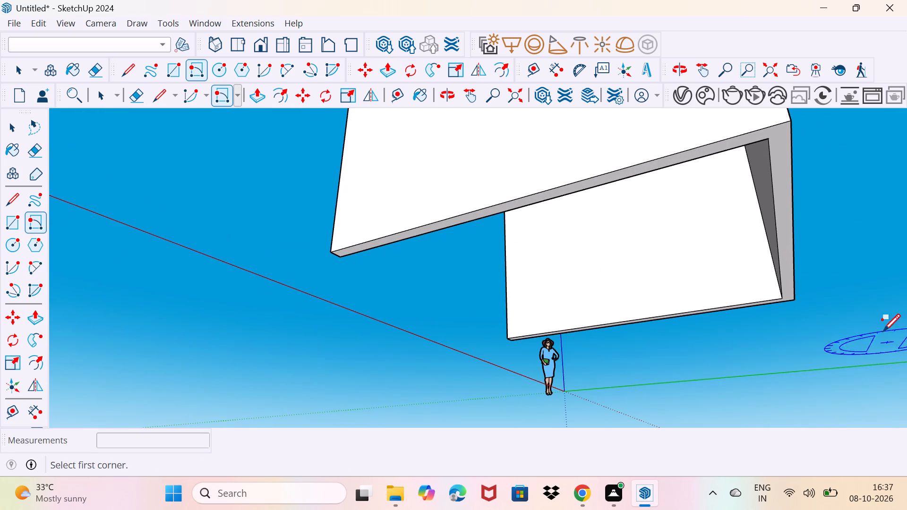
left_click(793, 299)
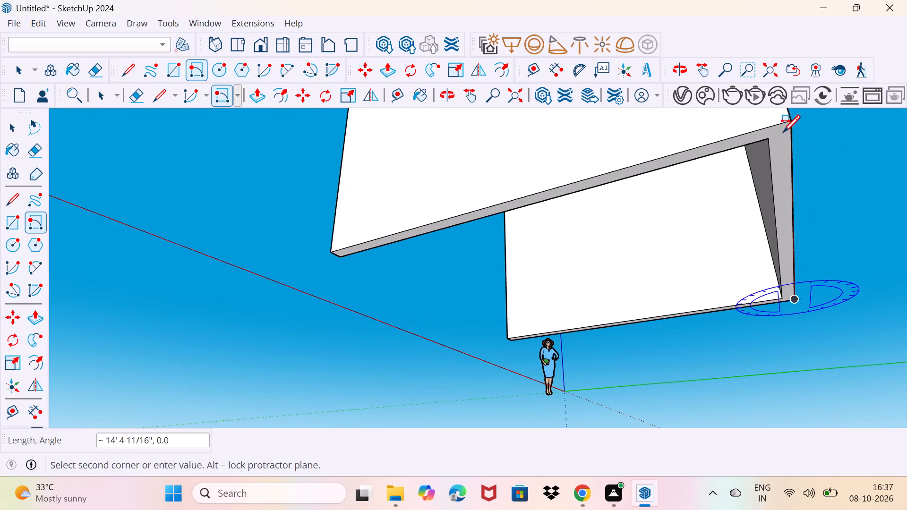
left_click(787, 125)
middle_click_drag(804, 306, 751, 334)
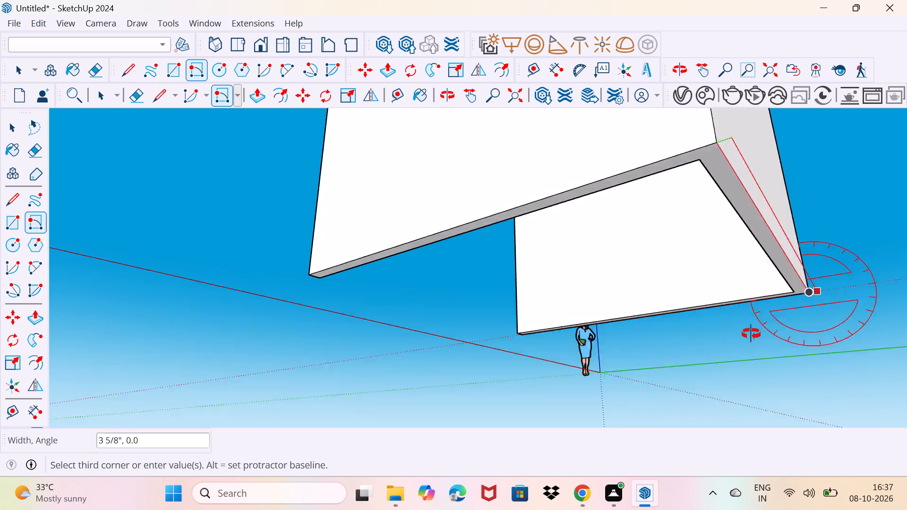
middle_click_drag(751, 334, 721, 357)
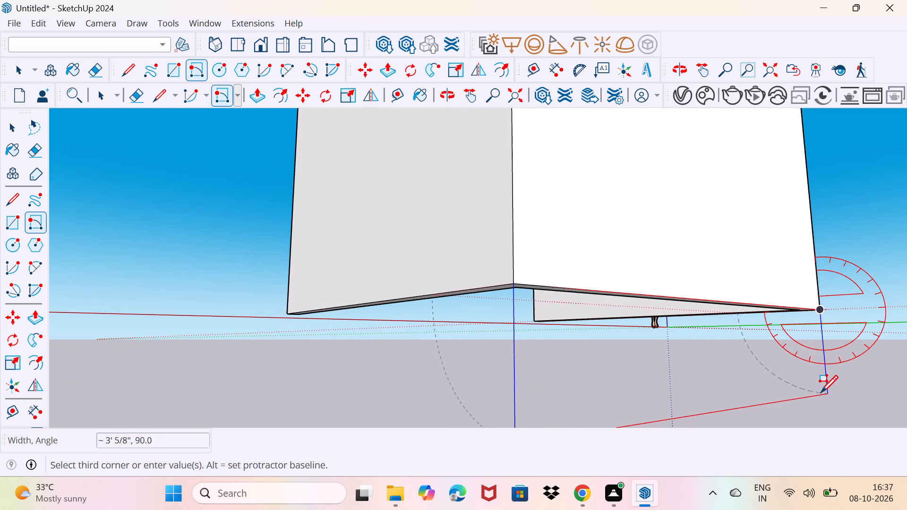
key("6")
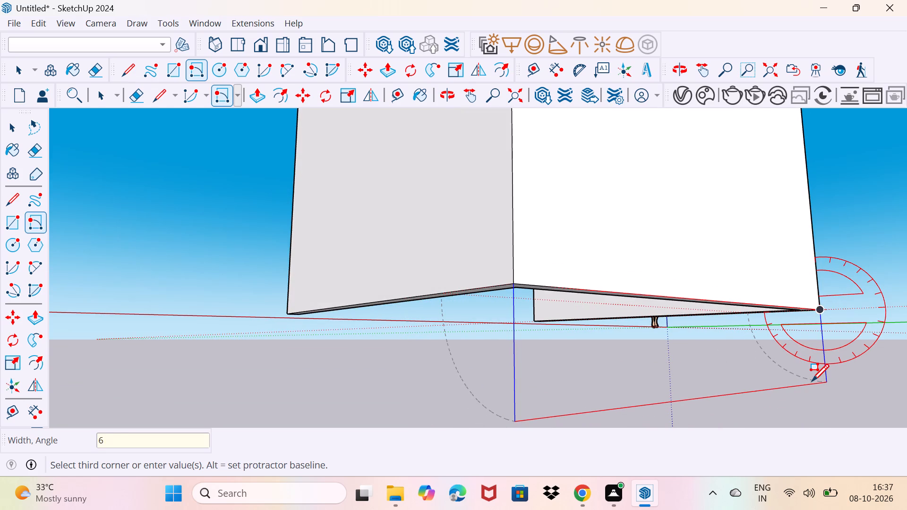
key("shift+quotedbl")
key("Return")
key("space")
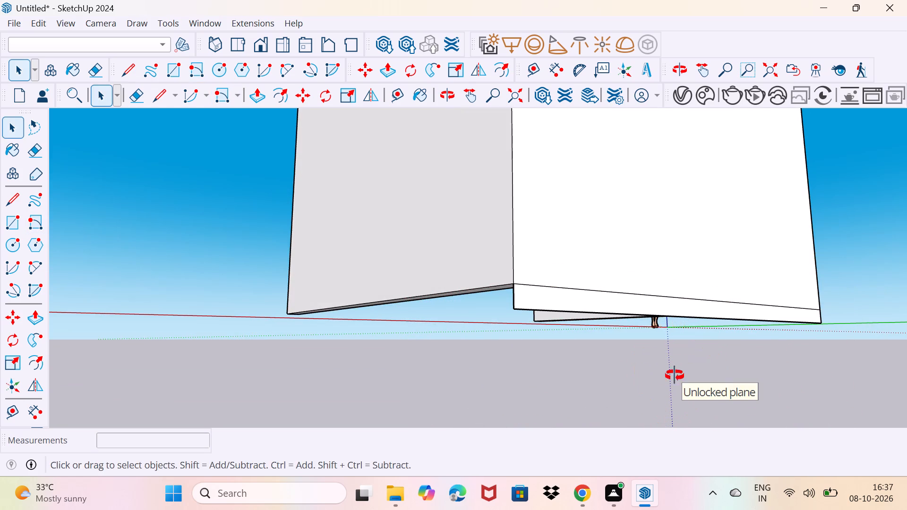
Push/Pull the 6" strip below the back wall 15' under the walls to the open front, forming the floor slab.
middle_click_drag(675, 375, 906, 324)
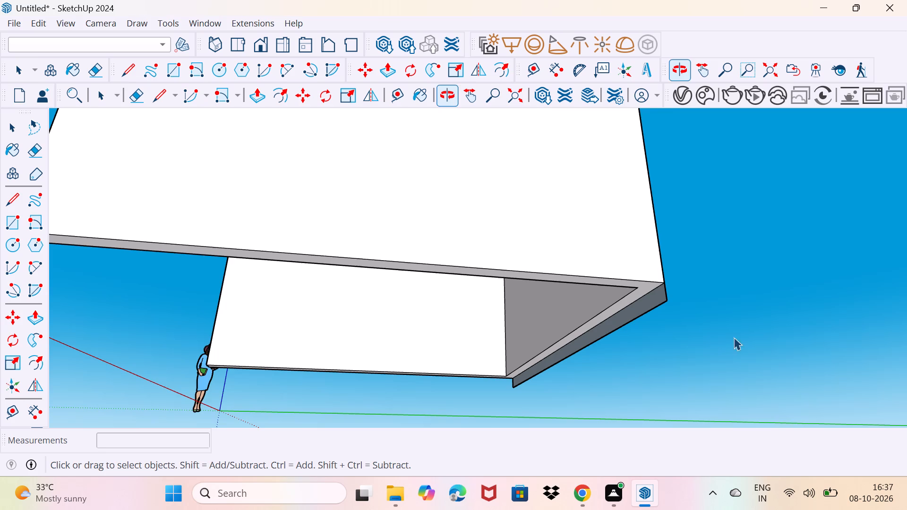
scroll(640, 306, "up", 8)
left_click(668, 302)
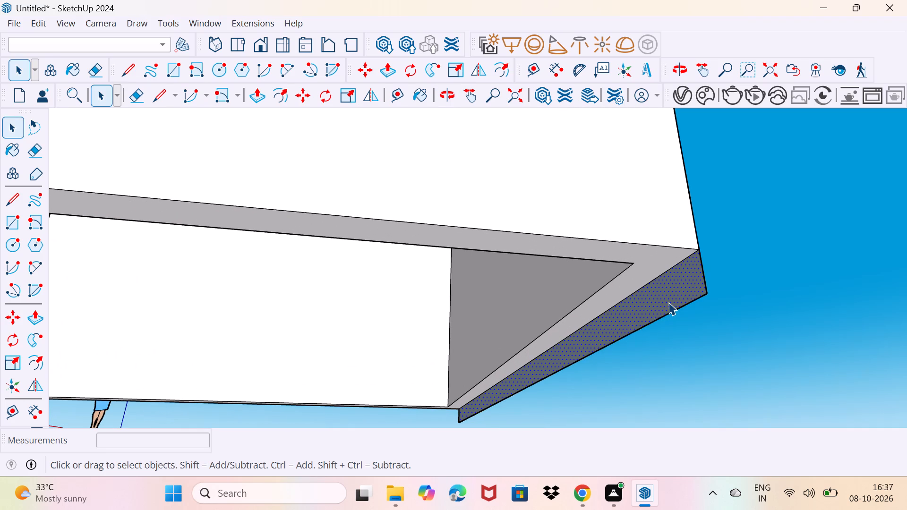
key("p")
left_click(668, 302)
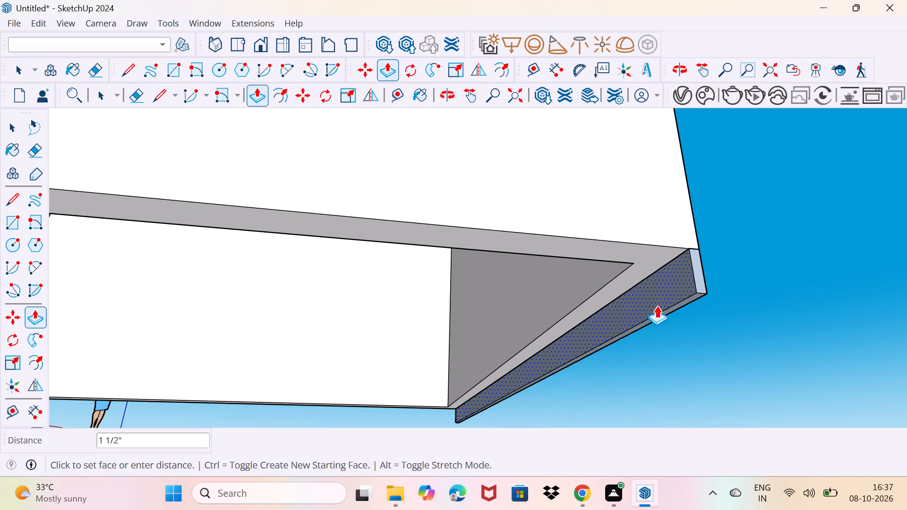
scroll(558, 317, "down", 7)
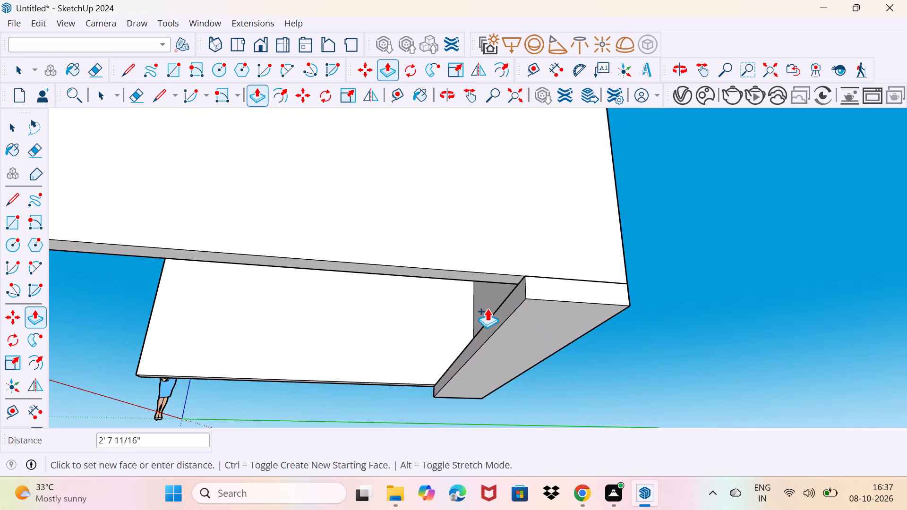
middle_click_drag(359, 285, 607, 306)
middle_click_drag(418, 226, 444, 257)
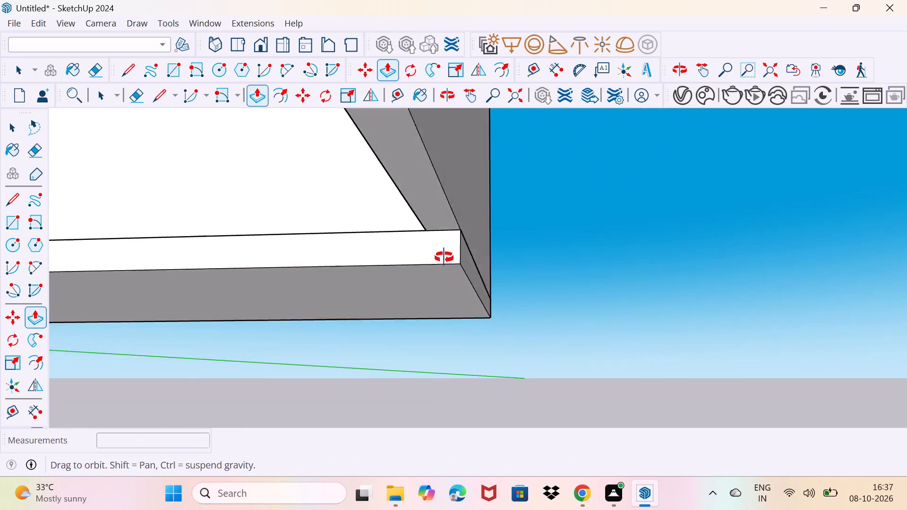
middle_click_drag(444, 257, 472, 320)
scroll(478, 315, "down", 8)
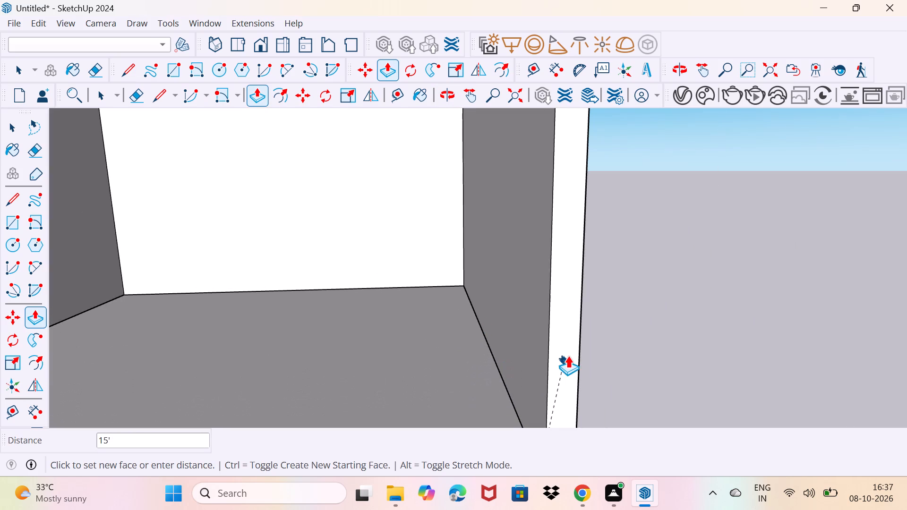
left_click(568, 354)
Erase the two short seam edges where the front ends of the side walls meet the floor slab.
scroll(568, 354, "down", 12)
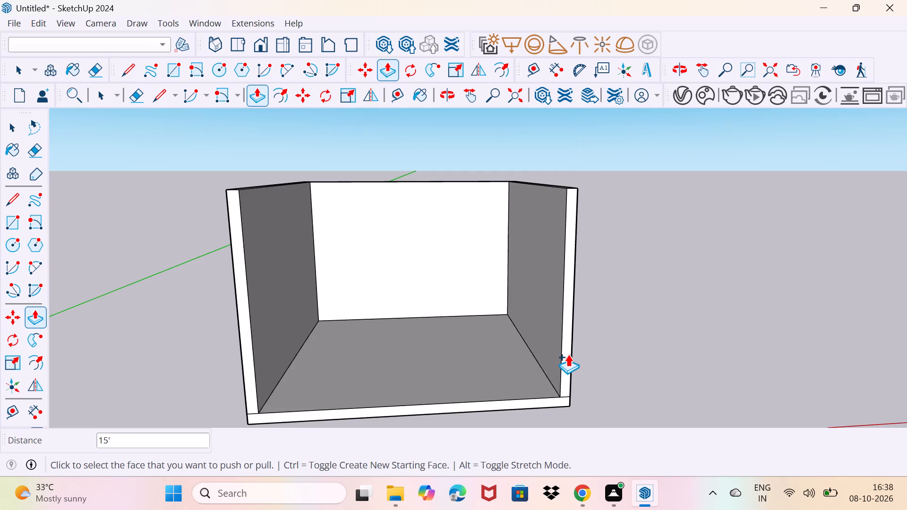
middle_click_drag(568, 354, 564, 328)
scroll(568, 382, "up", 4)
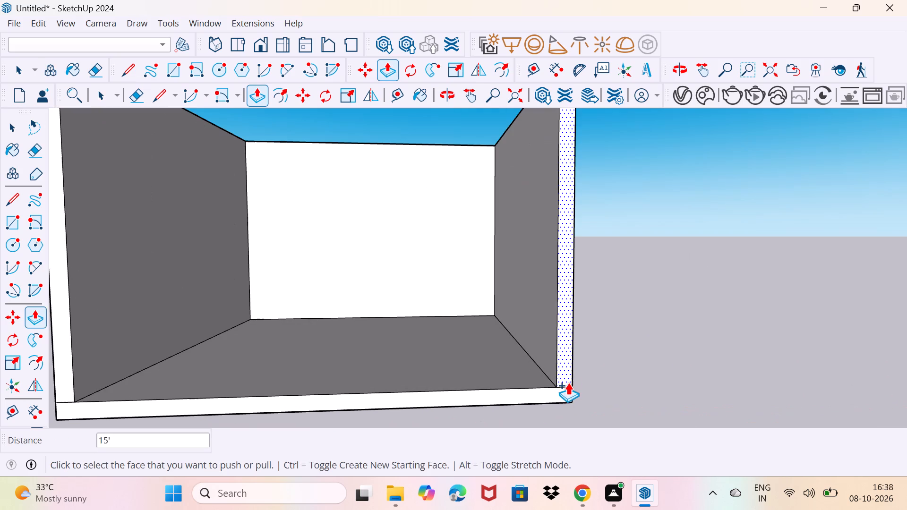
key("space")
scroll(563, 385, "up", 7)
key("e")
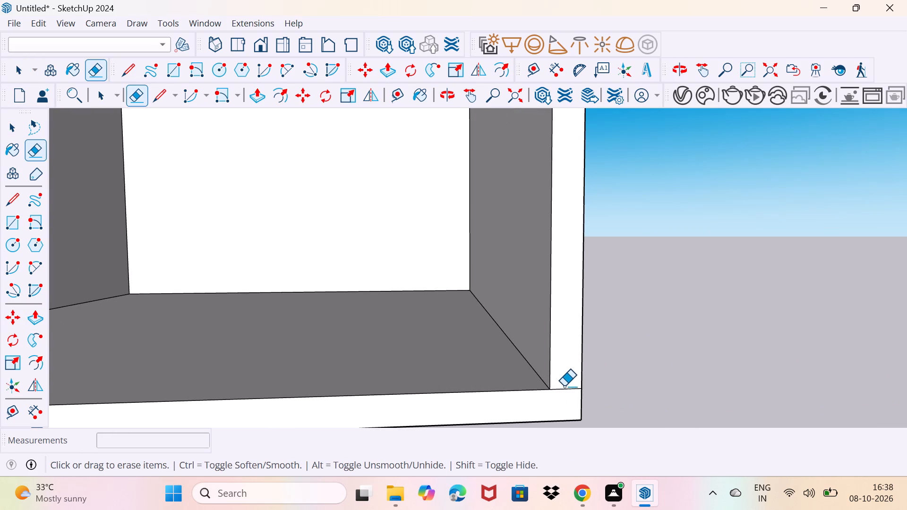
left_click(565, 390)
scroll(566, 386, "down", 8)
middle_click_drag(445, 375, 467, 374)
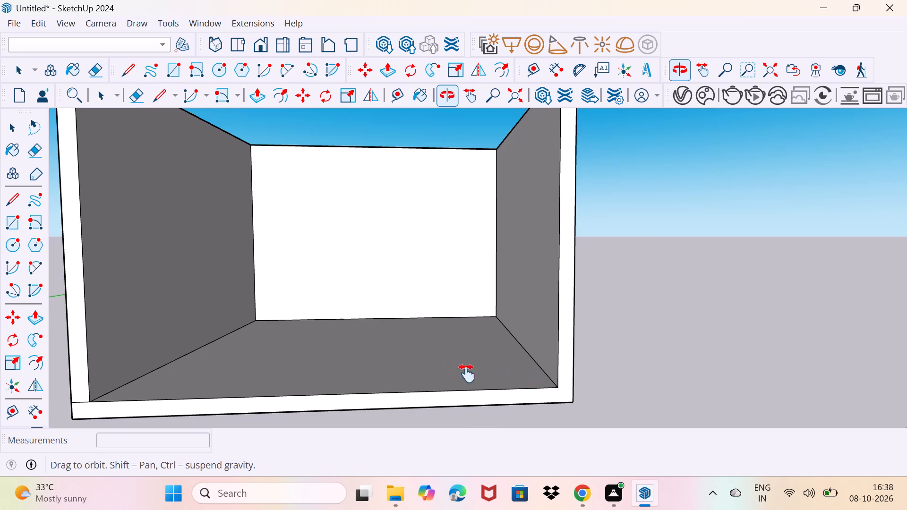
middle_click_drag(467, 374, 627, 359)
scroll(304, 387, "up", 9)
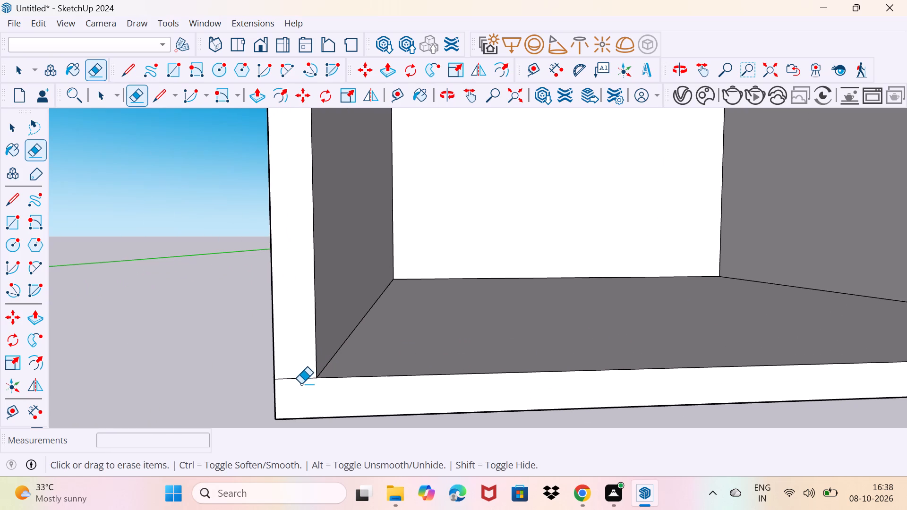
left_click_drag(299, 382, 302, 376)
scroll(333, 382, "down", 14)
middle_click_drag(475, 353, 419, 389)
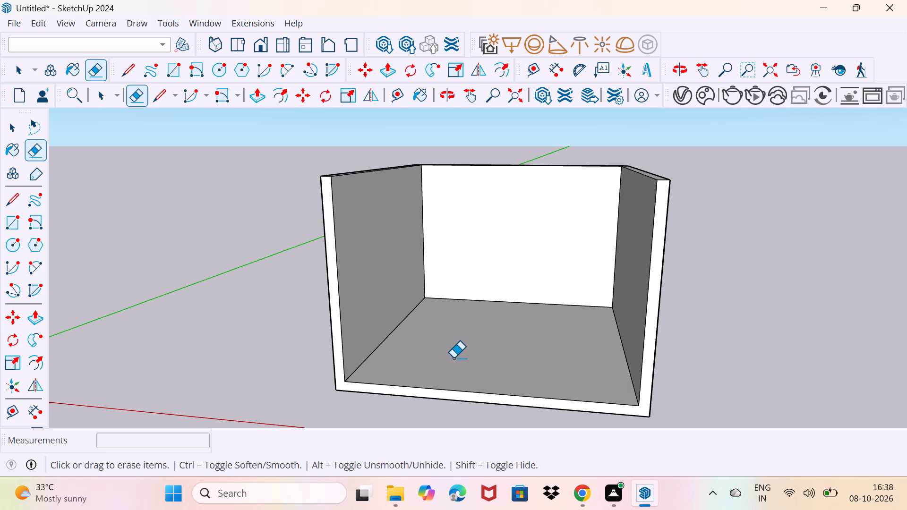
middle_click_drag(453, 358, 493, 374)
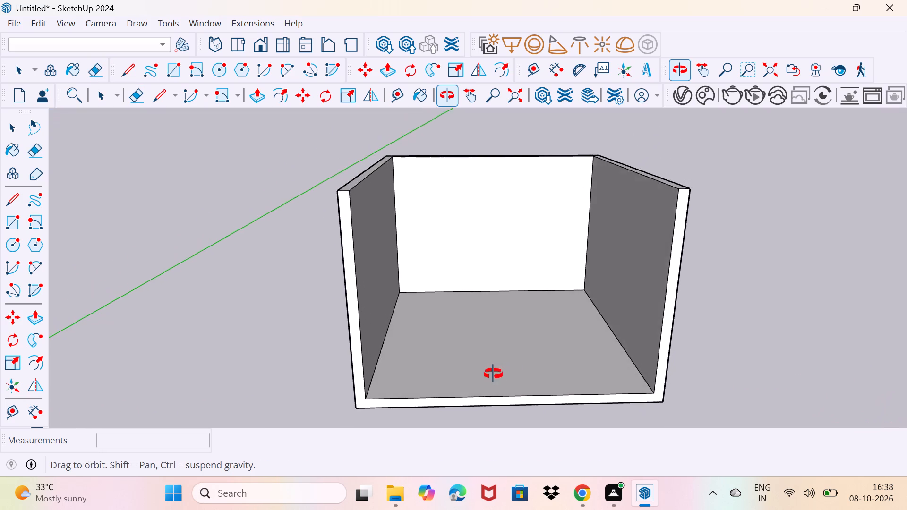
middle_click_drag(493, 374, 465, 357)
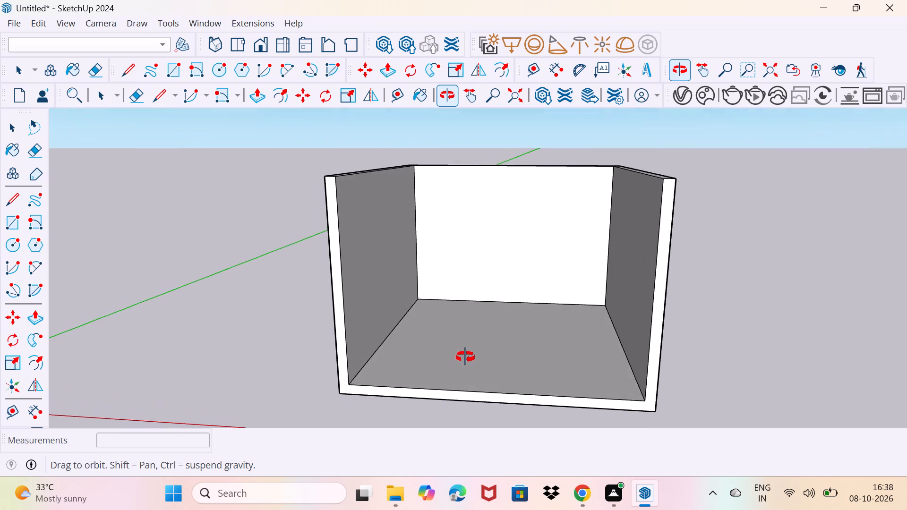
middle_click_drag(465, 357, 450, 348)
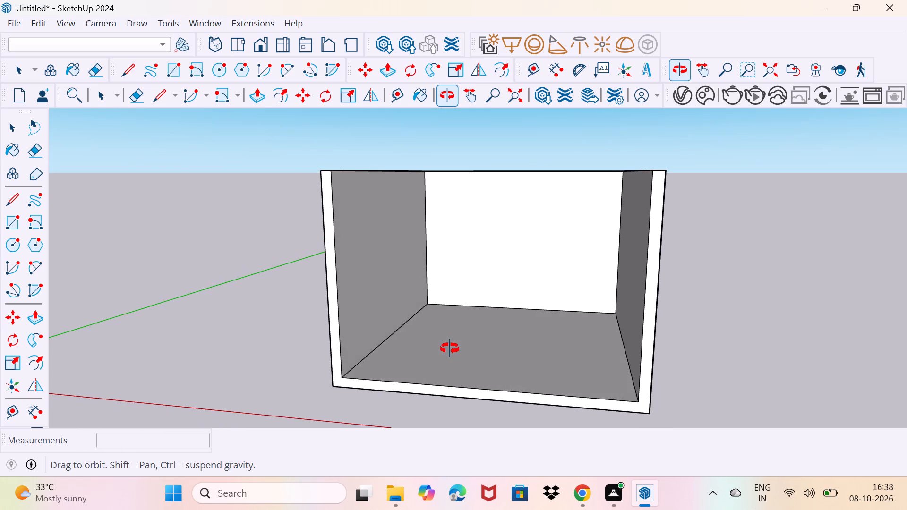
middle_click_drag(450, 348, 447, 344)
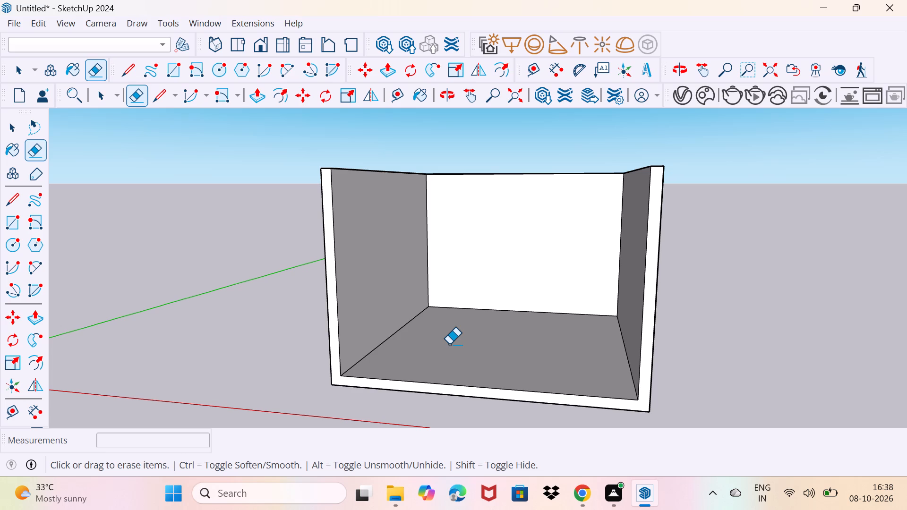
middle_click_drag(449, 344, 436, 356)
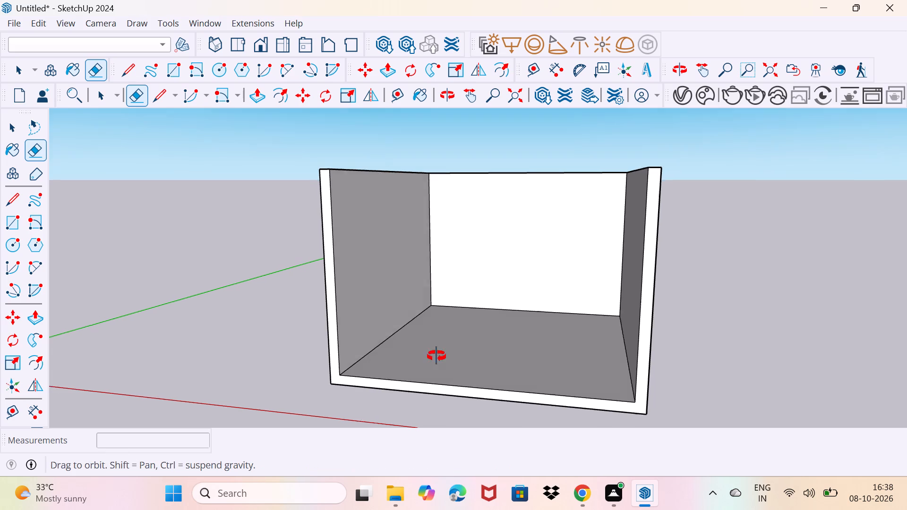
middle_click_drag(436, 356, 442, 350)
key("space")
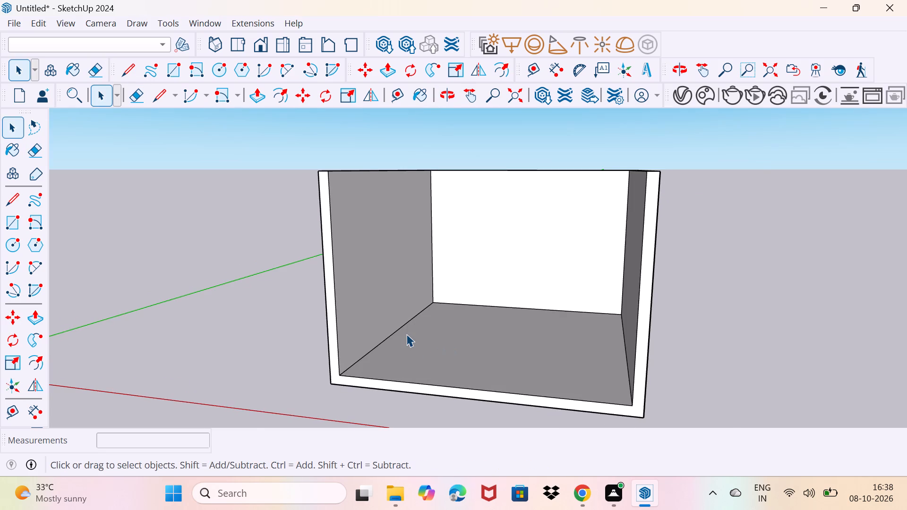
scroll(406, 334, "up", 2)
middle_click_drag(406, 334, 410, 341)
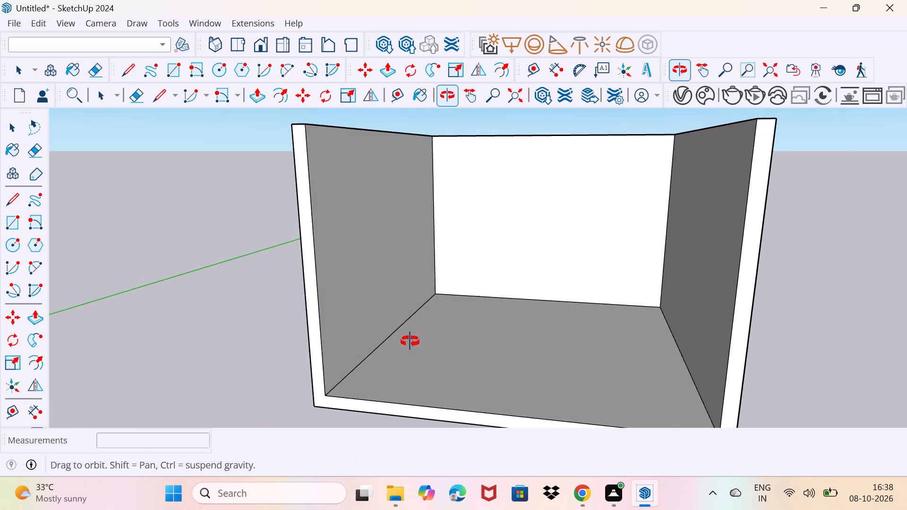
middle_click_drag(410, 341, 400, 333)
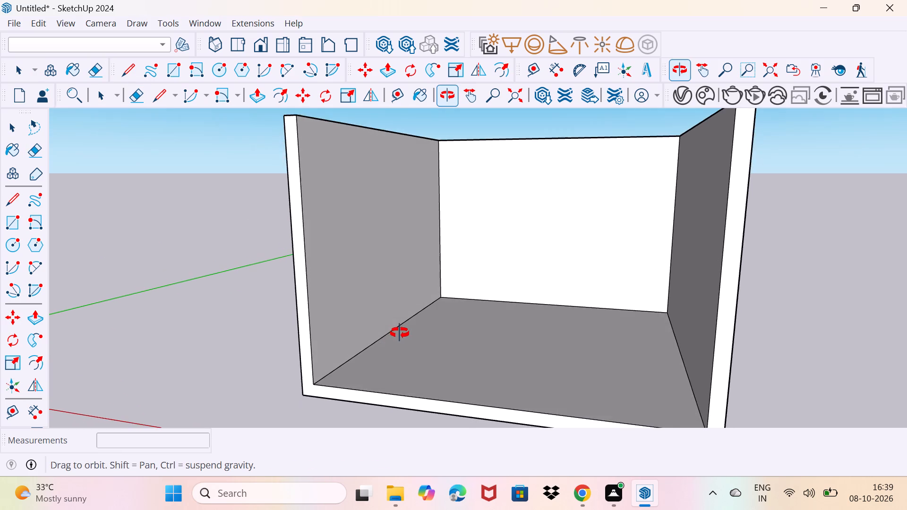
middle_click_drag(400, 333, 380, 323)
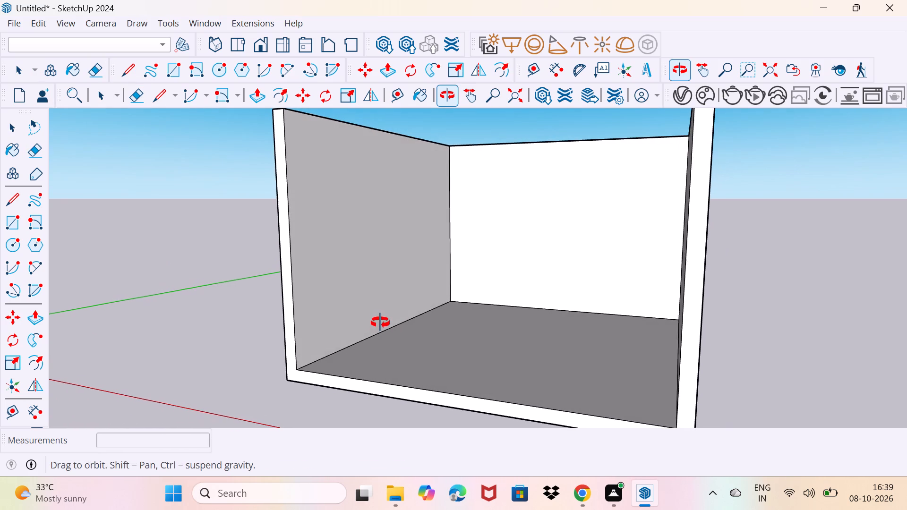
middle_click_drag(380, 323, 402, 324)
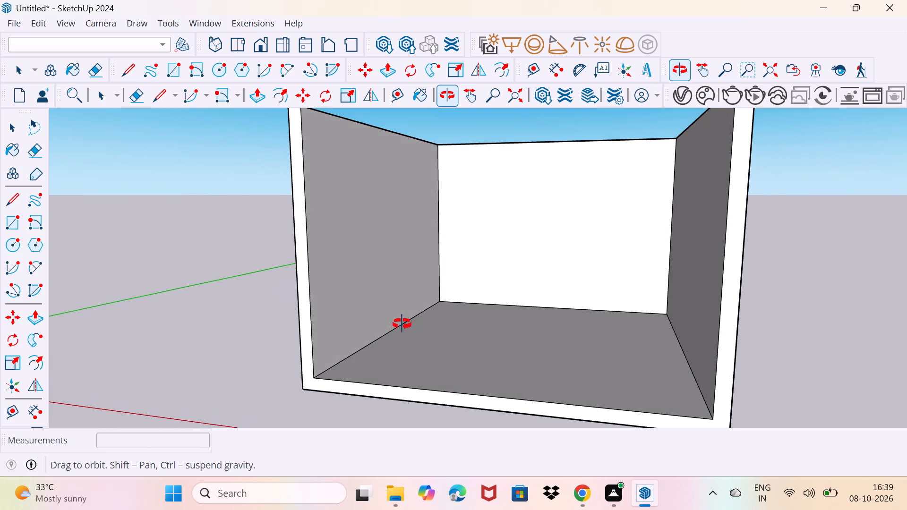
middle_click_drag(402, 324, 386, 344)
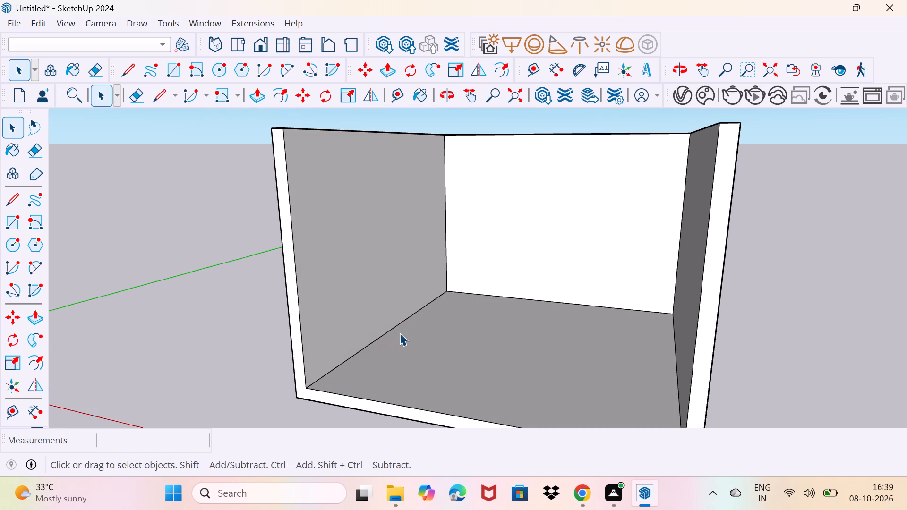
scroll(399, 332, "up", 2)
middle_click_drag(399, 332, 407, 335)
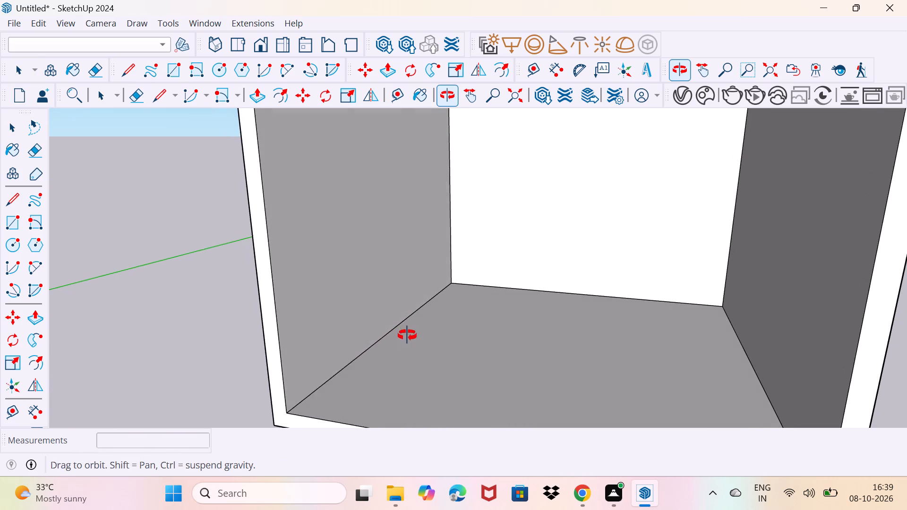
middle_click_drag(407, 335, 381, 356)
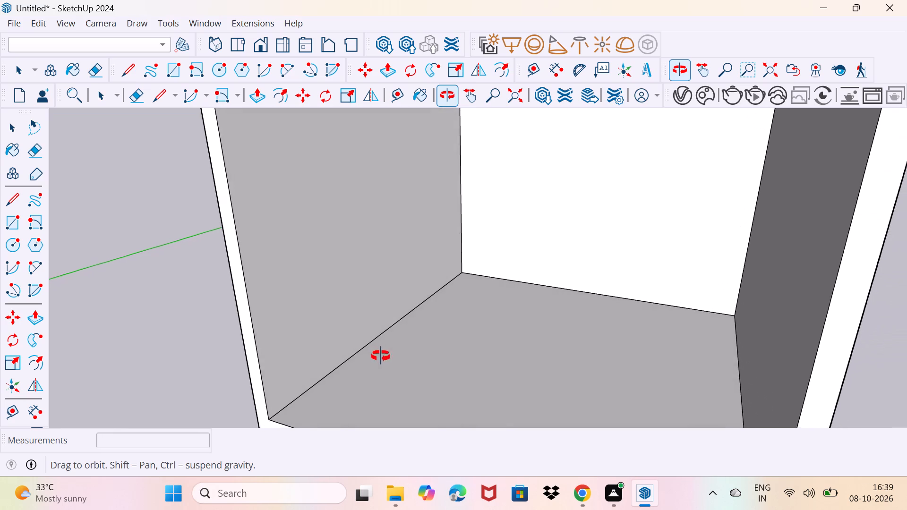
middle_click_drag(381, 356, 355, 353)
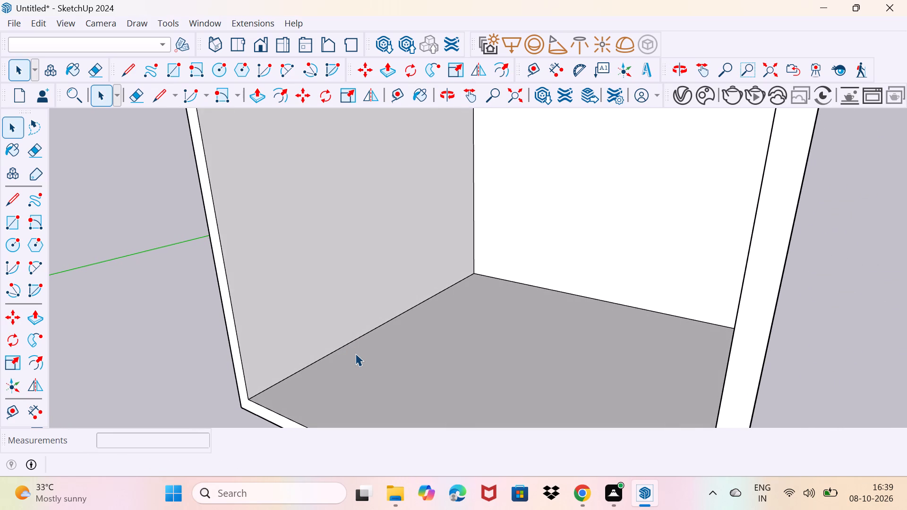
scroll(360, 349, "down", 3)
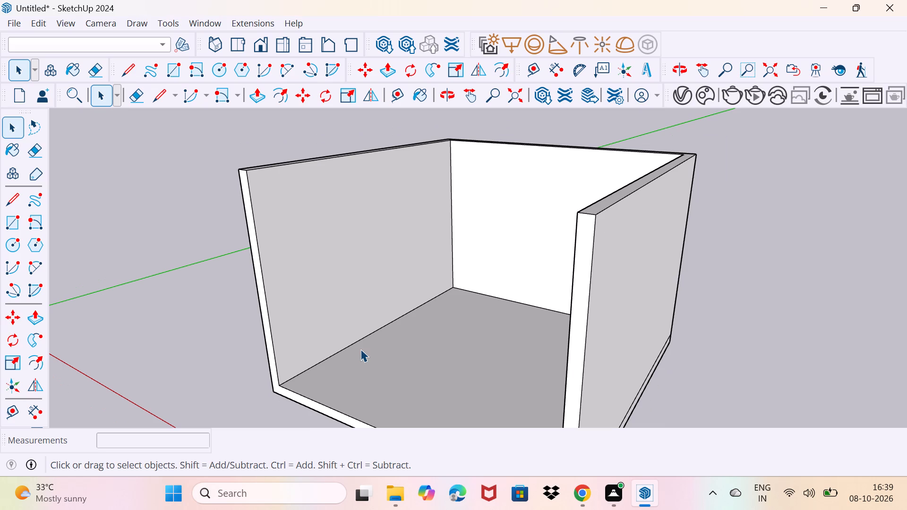
Switch to 3D Warehouse in Chrome and replace the existing search term with a search for bed.
left_click(584, 500)
left_click(145, 0)
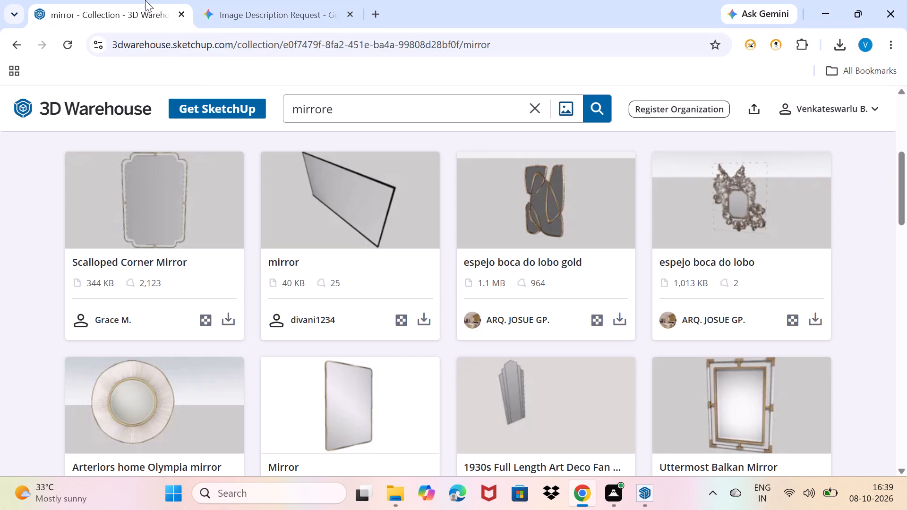
left_click(359, 111)
key("BackSpace")
key("BackSpace")
key("BackSpace")
key("BackSpace")
key("BackSpace")
key("BackSpace")
key("BackSpace")
key("BackSpace")
key("BackSpace")
key("BackSpace")
key("BackSpace")
key("BackSpace")
key("BackSpace")
key("BackSpace")
key("BackSpace")
key("BackSpace")
key("BackSpace")
key("BackSpace")
key("BackSpace")
key("BackSpace")
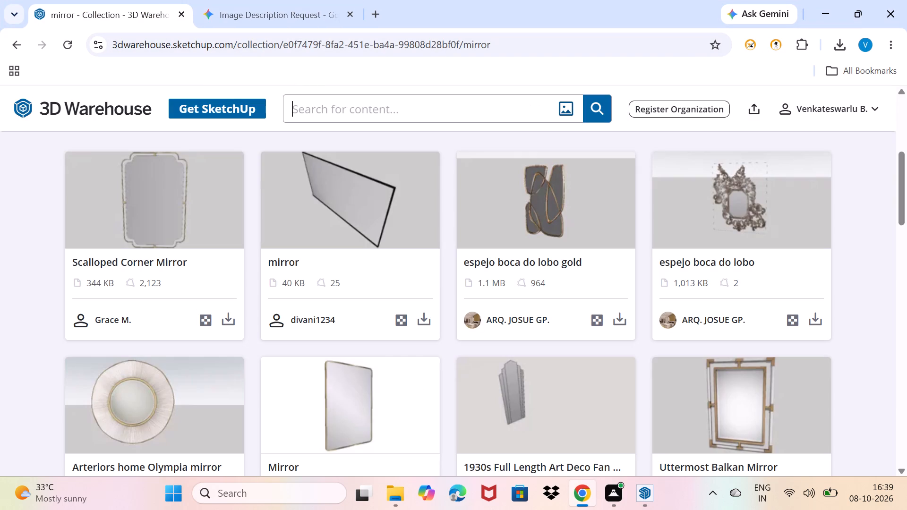
type("be")
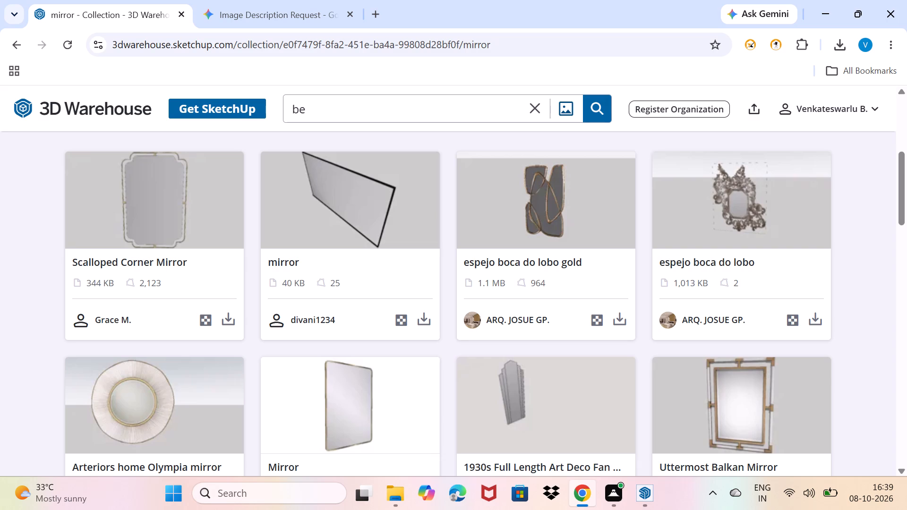
key("d")
key("Return")
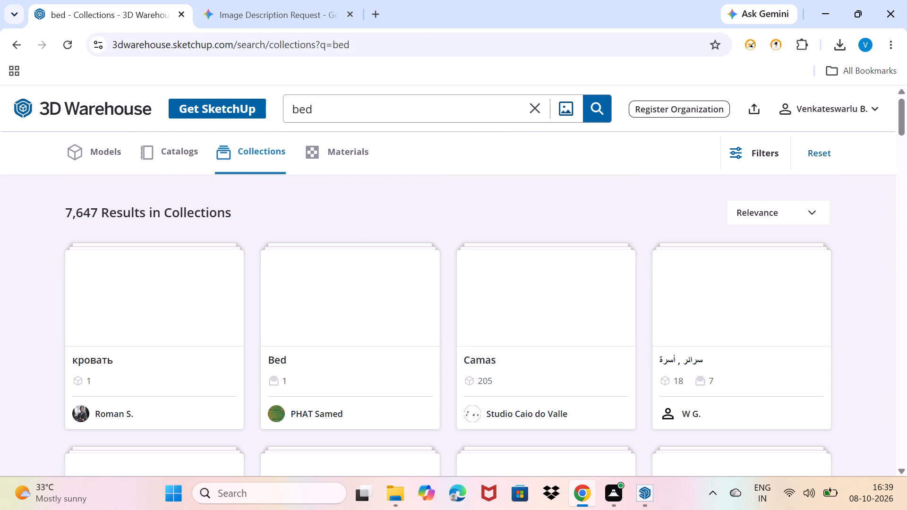
Browse the bed collections and open the Beds collection whose cover shows a beige BEDS label beside a wooden bed.
scroll(436, 145, "down", 1)
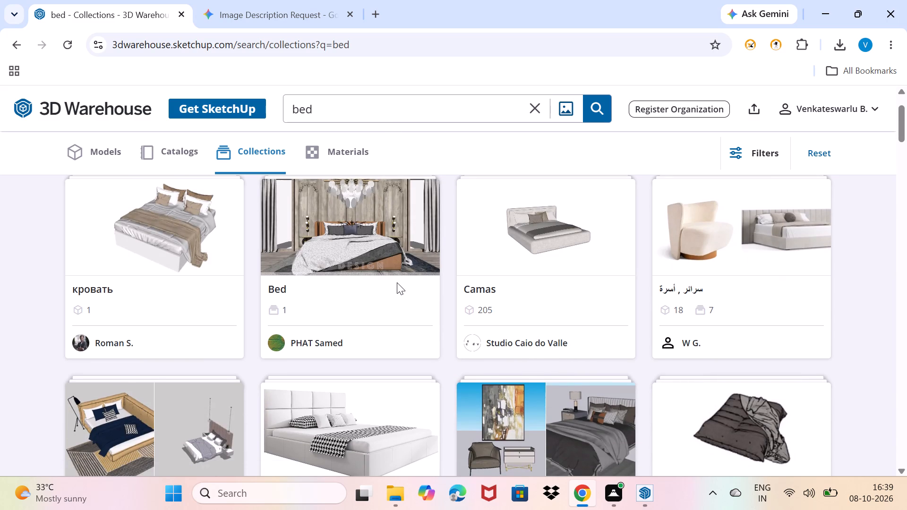
scroll(395, 281, "down", 1)
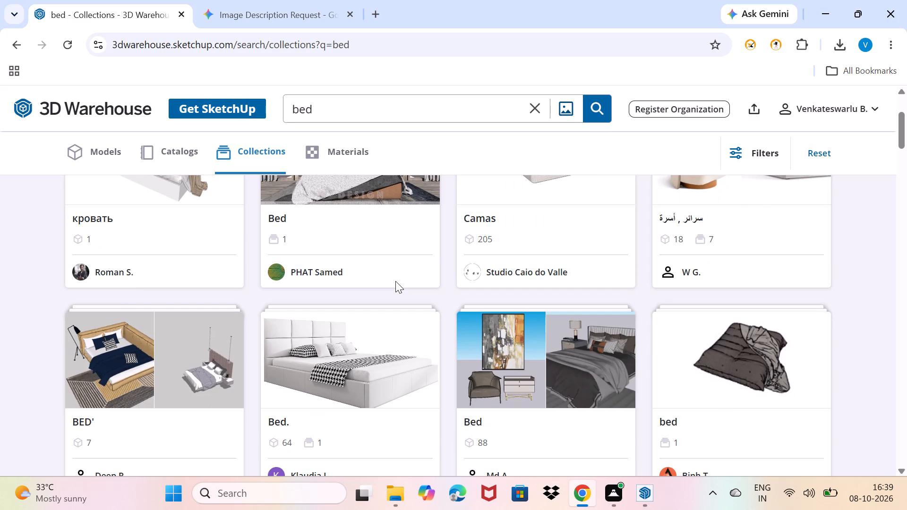
scroll(395, 281, "down", 2)
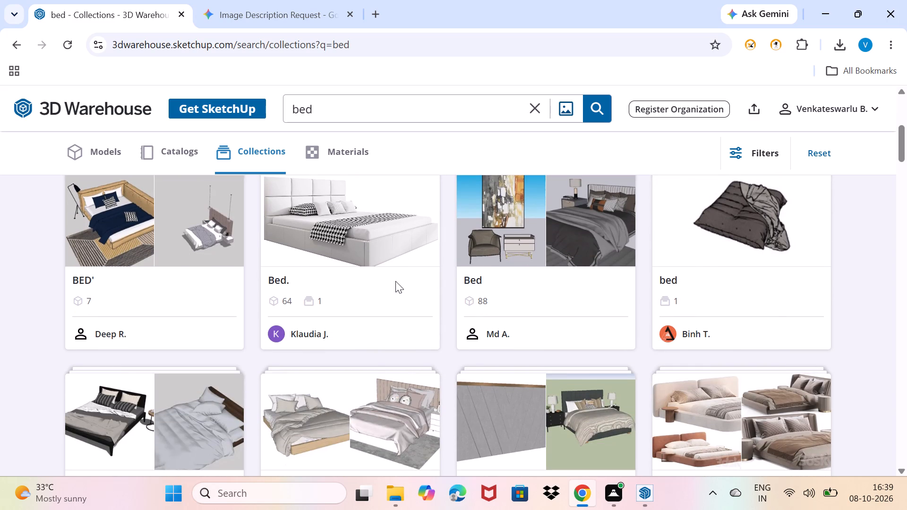
scroll(395, 281, "down", 3)
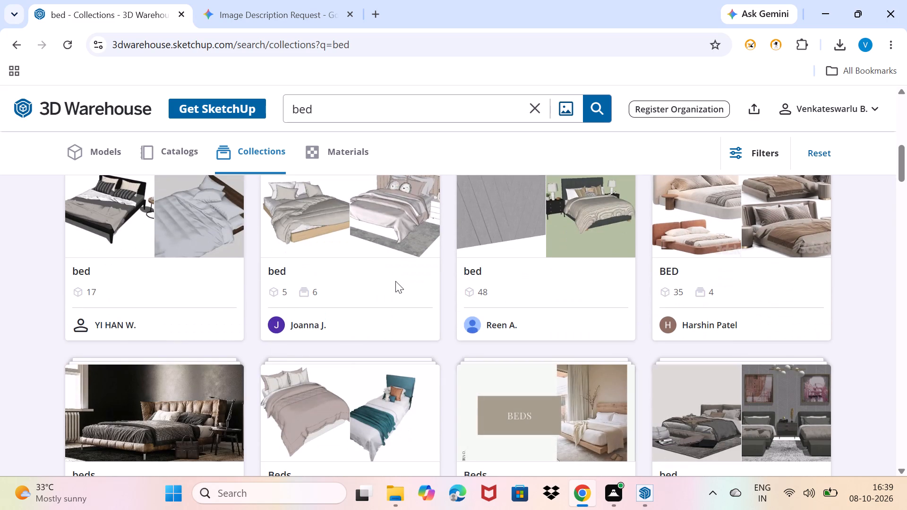
scroll(395, 281, "down", 2)
left_click(585, 297)
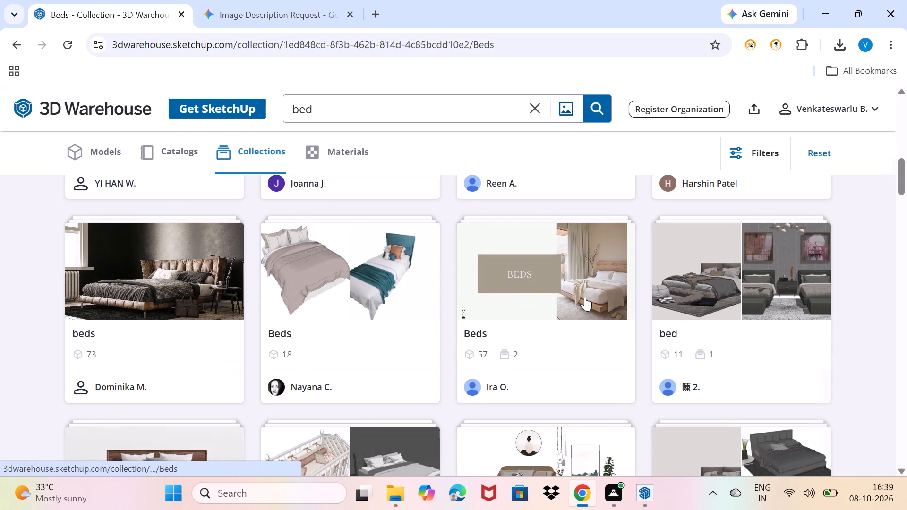
Download the 12 MB model named Bed, with beige bedding and pale headboards, as a SketchUp file.
scroll(438, 308, "down", 1)
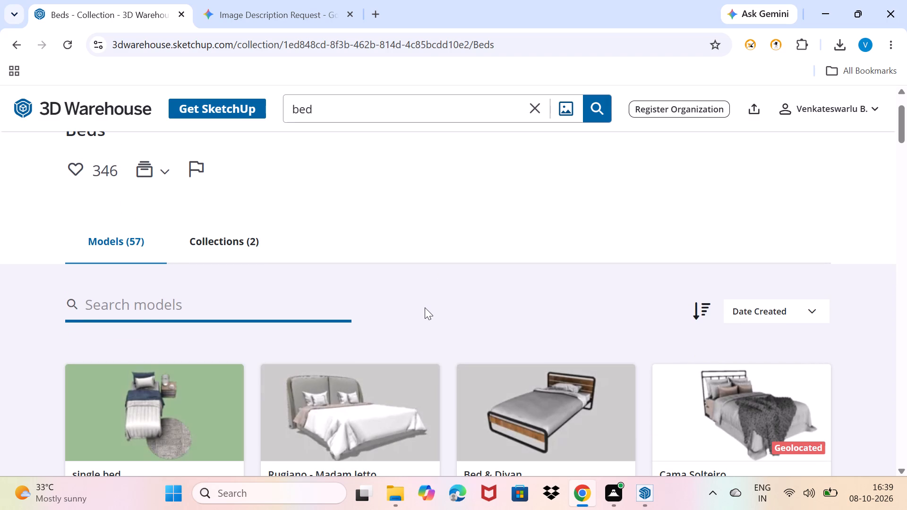
scroll(425, 307, "down", 5)
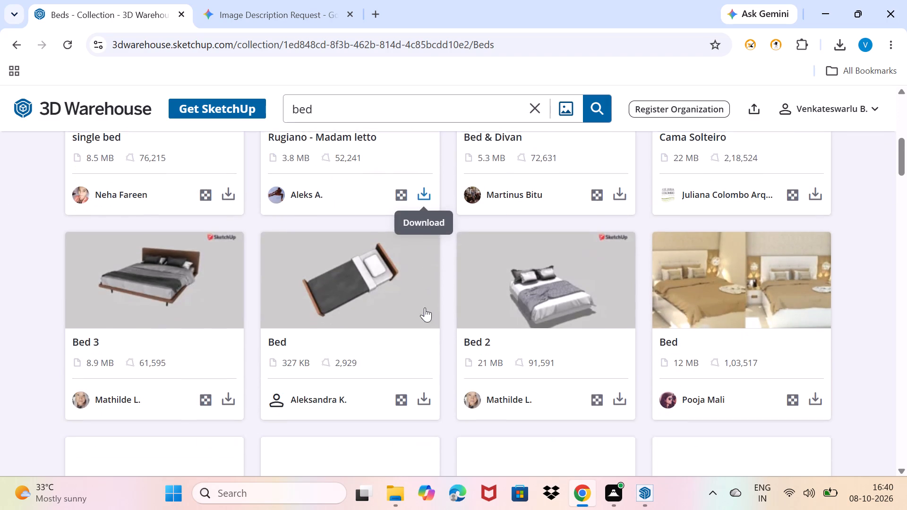
scroll(721, 293, "down", 2)
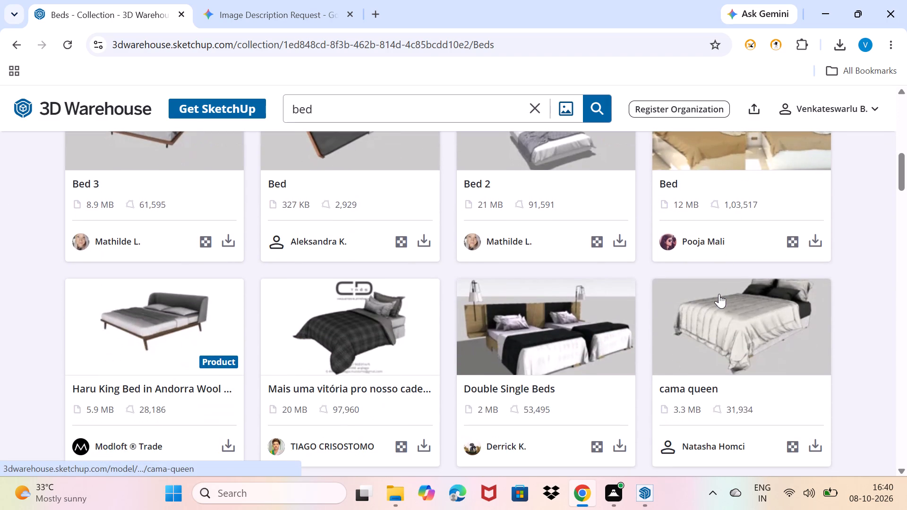
scroll(719, 294, "down", 1)
scroll(719, 294, "up", 2)
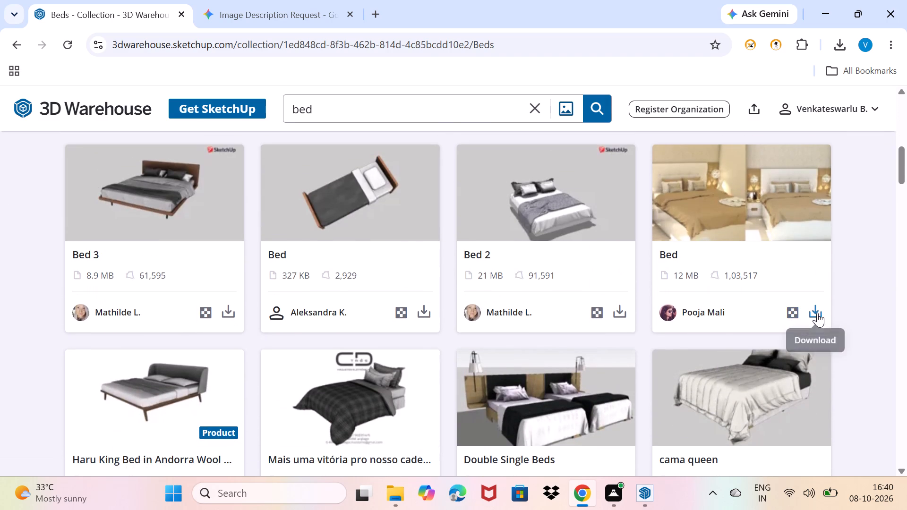
left_click(817, 313)
left_click(761, 340)
Look through the rest of the Beds collection for other suitable bed models.
scroll(713, 338, "down", 3)
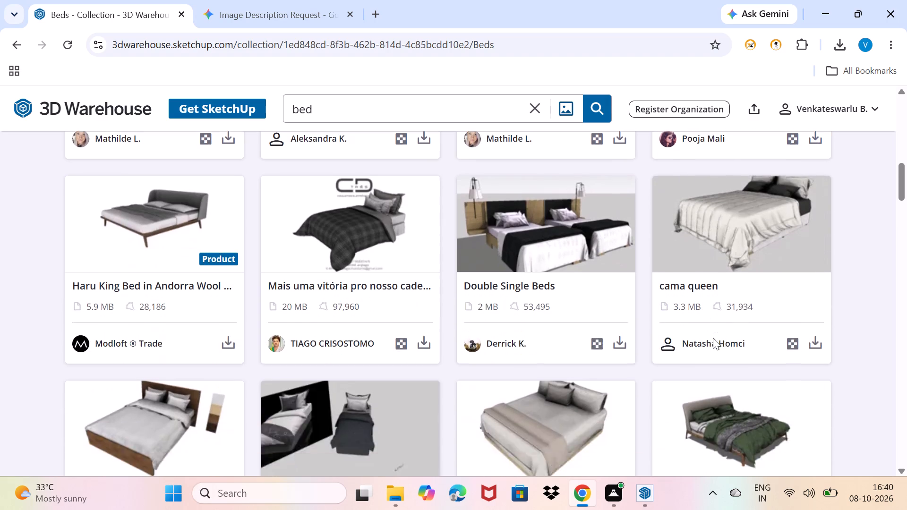
scroll(713, 338, "down", 4)
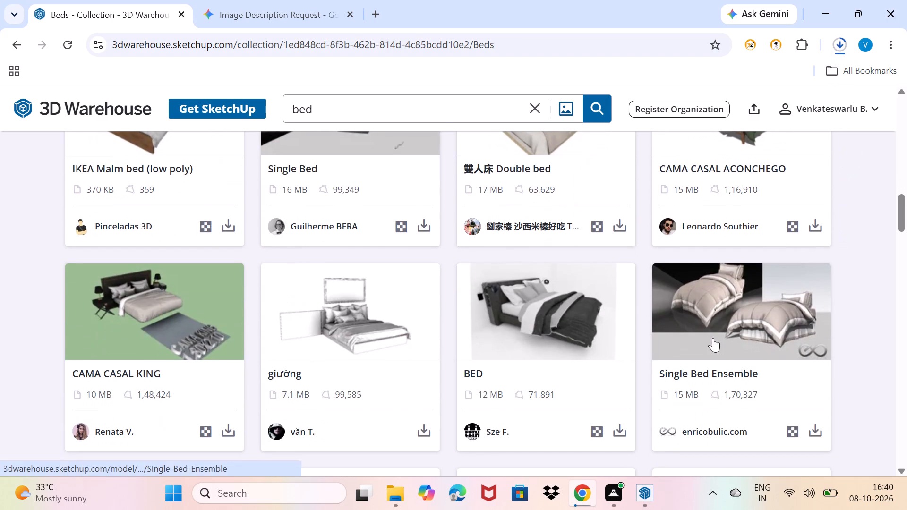
scroll(713, 338, "down", 4)
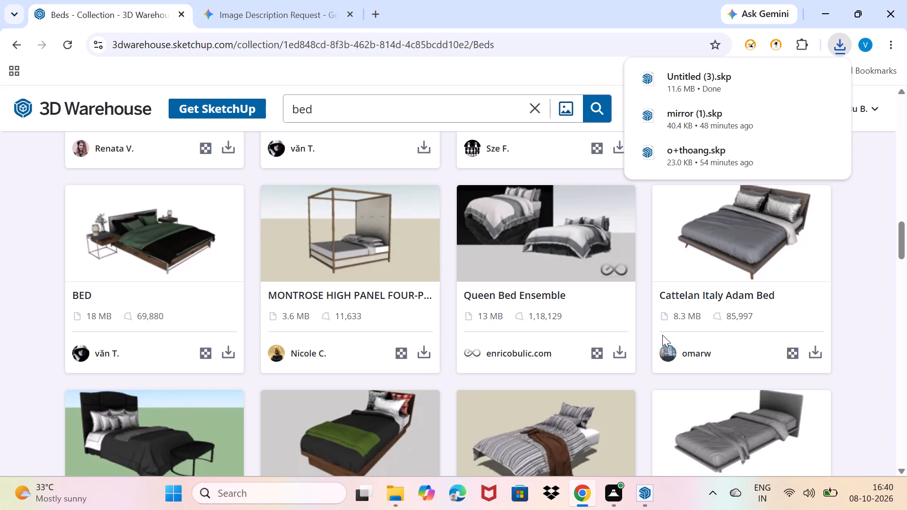
scroll(455, 272, "down", 5)
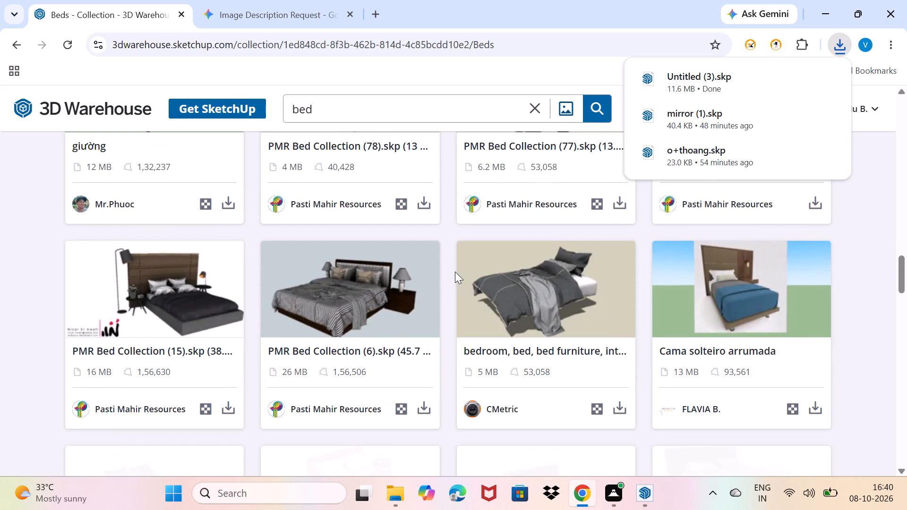
scroll(455, 272, "down", 4)
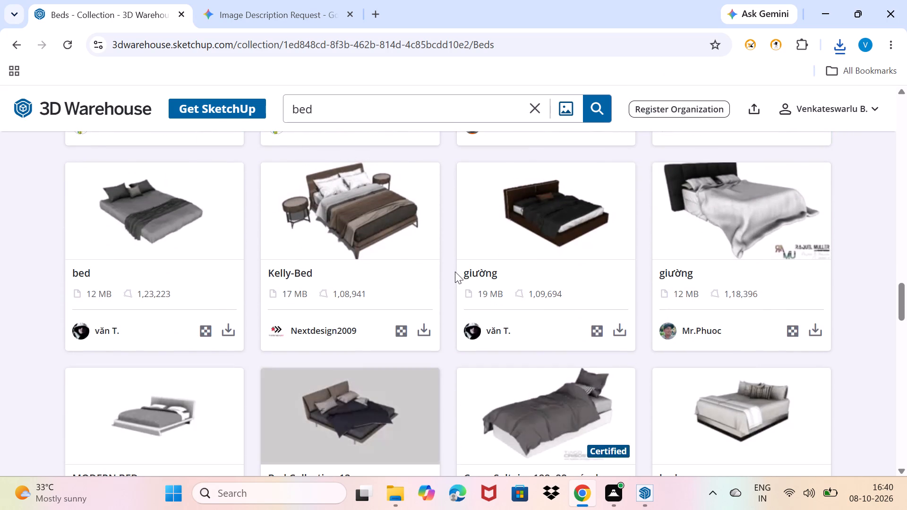
scroll(455, 272, "down", 6)
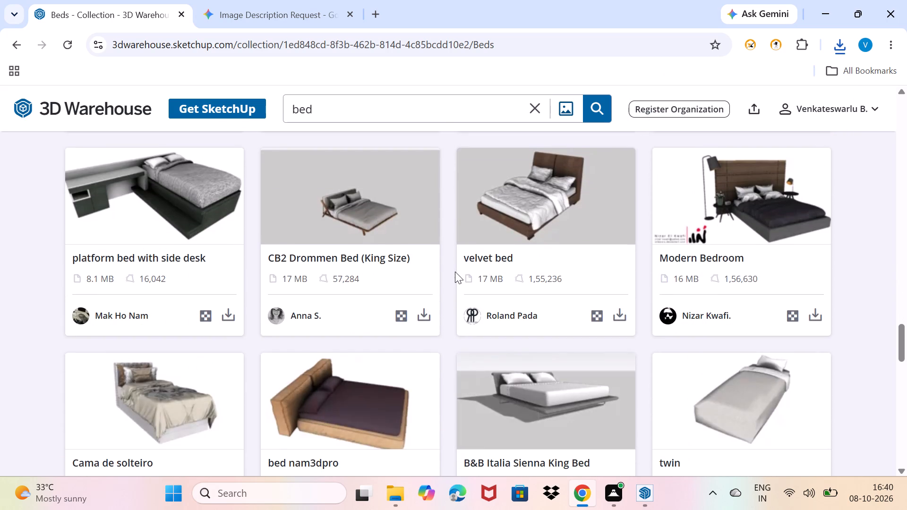
scroll(455, 272, "down", 3)
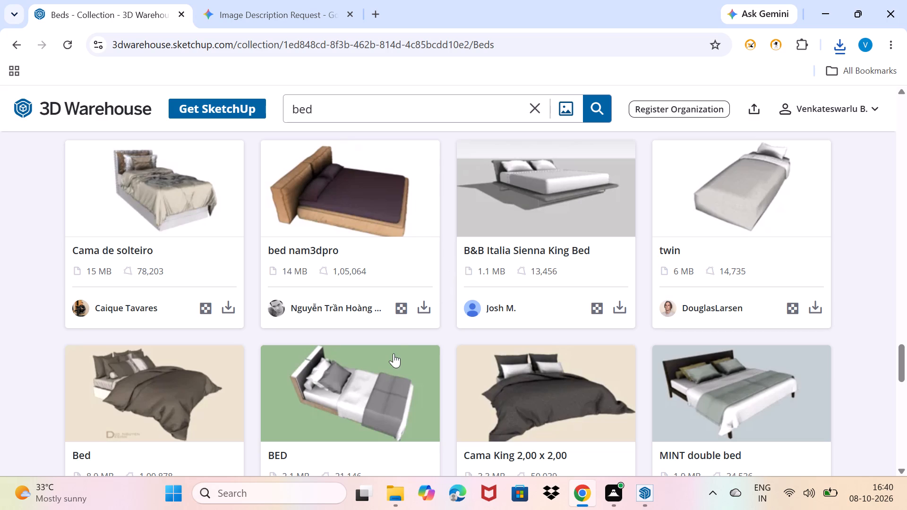
scroll(369, 328, "down", 4)
scroll(369, 328, "up", 3)
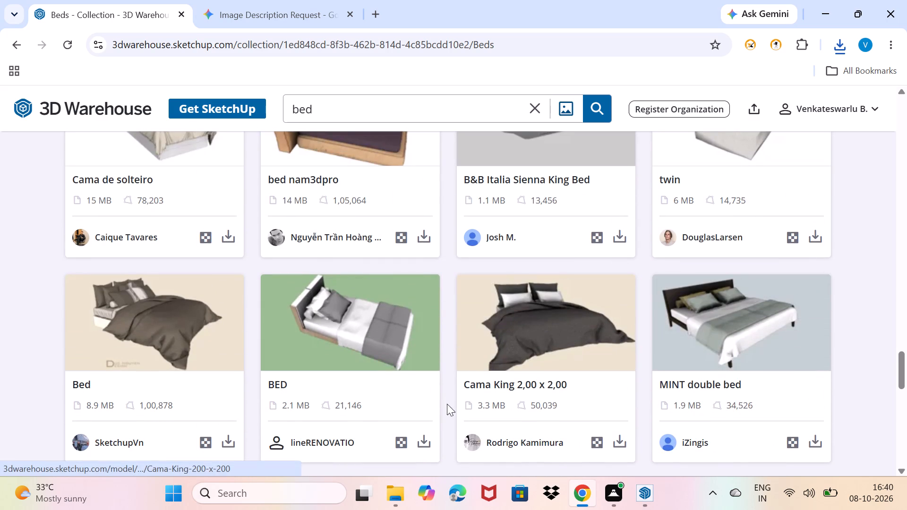
Switch to SketchUp, import the bed file Untitled (3) from Downloads, and place it outside the room.
left_click(582, 494)
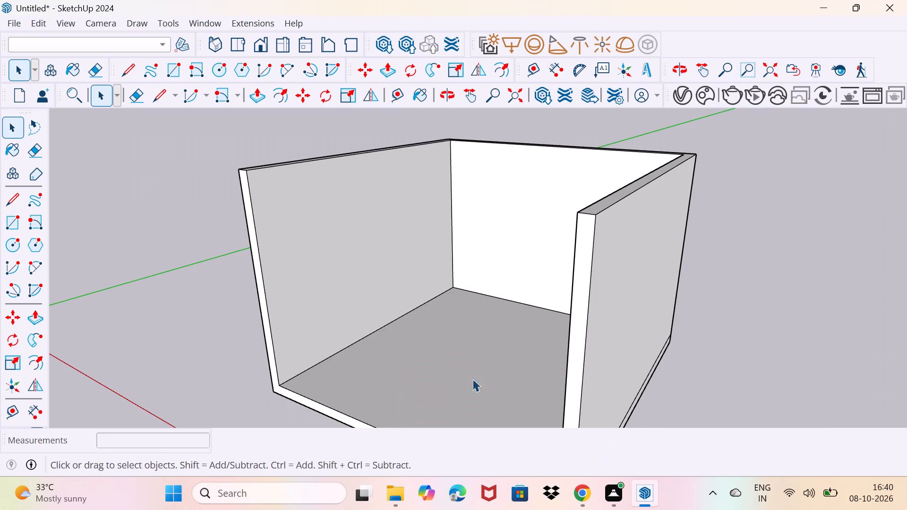
left_click(20, 24)
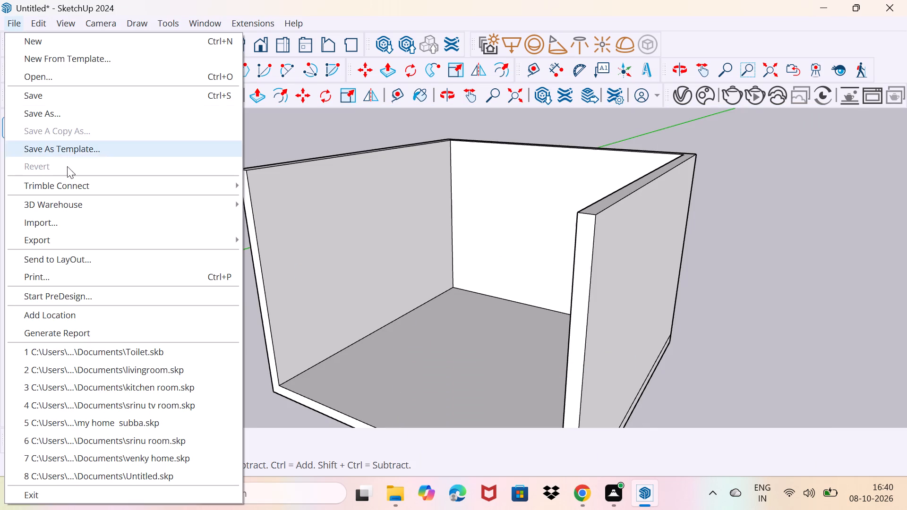
left_click(68, 223)
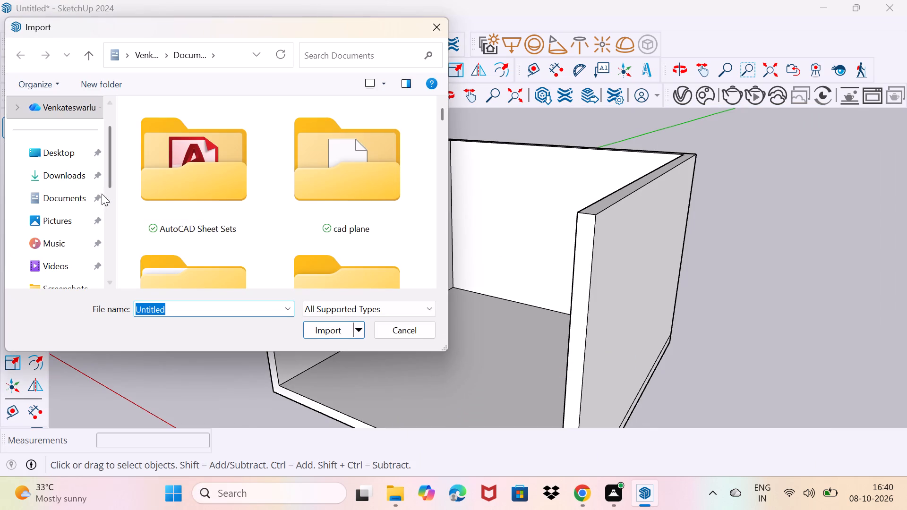
left_click(56, 176)
left_click(196, 206)
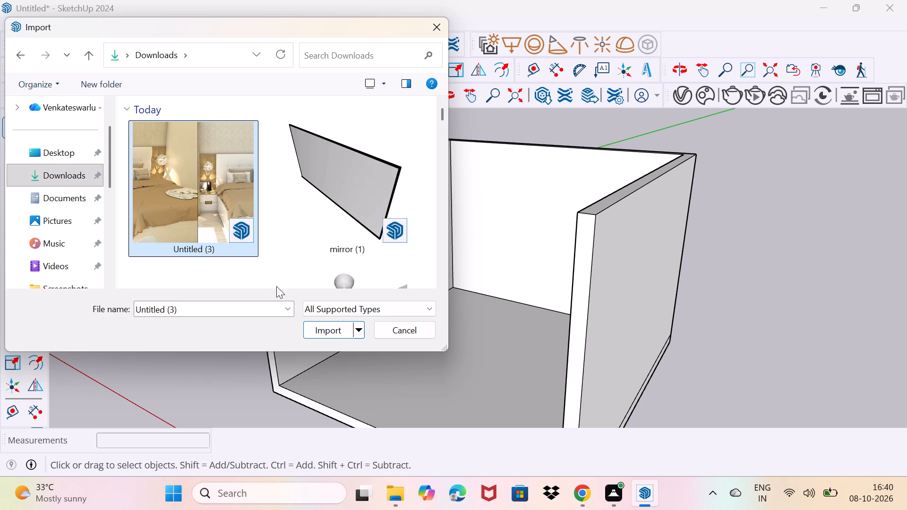
left_click(314, 332)
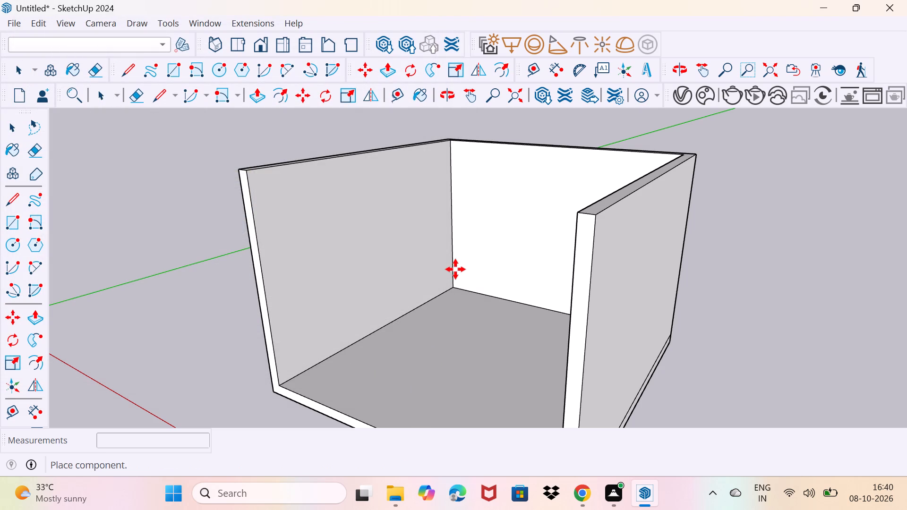
scroll(192, 303, "down", 1)
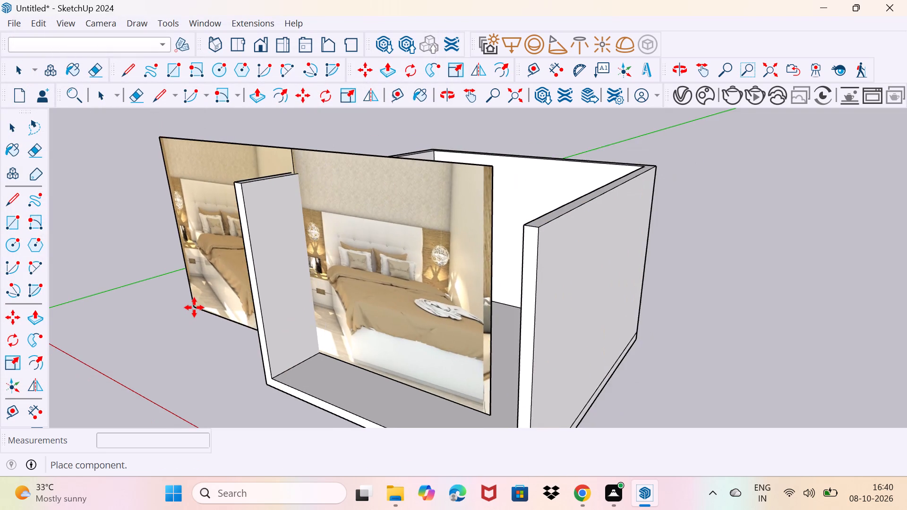
scroll(194, 307, "down", 4)
middle_click_drag(148, 299, 305, 326)
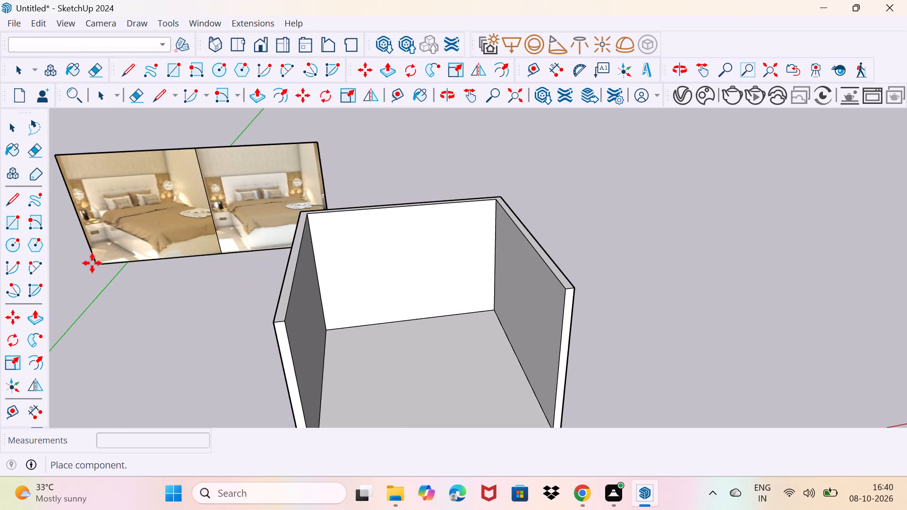
left_click(92, 263)
Open the imported bed component and delete the large reference picture standing in front of the bed.
middle_click_drag(102, 281, 230, 288)
scroll(230, 288, "down", 7)
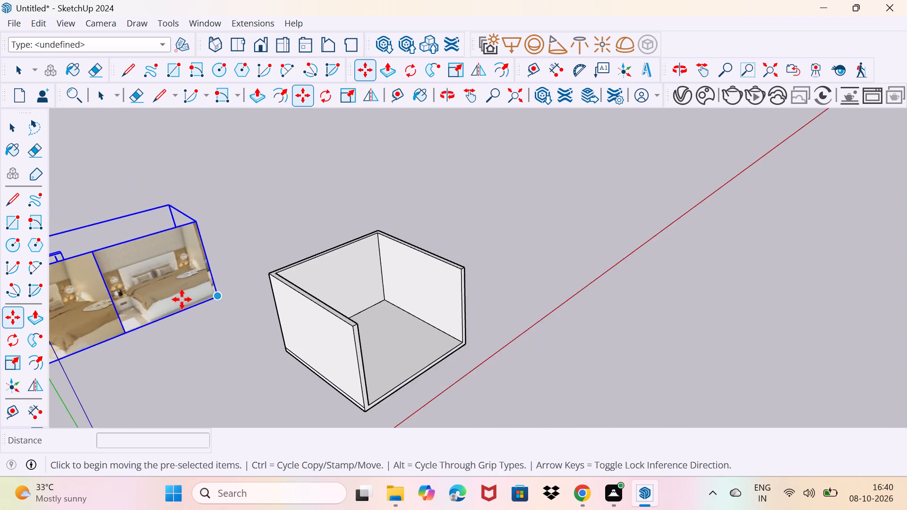
scroll(182, 299, "down", 2)
scroll(133, 328, "down", 1)
middle_click_drag(133, 330, 253, 319)
scroll(254, 319, "down", 10)
middle_click(254, 319)
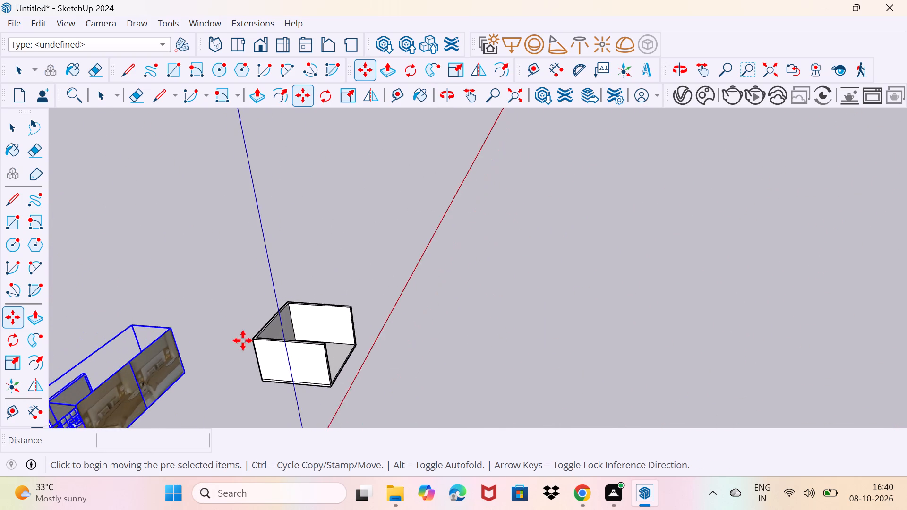
middle_click_drag(158, 366, 252, 313)
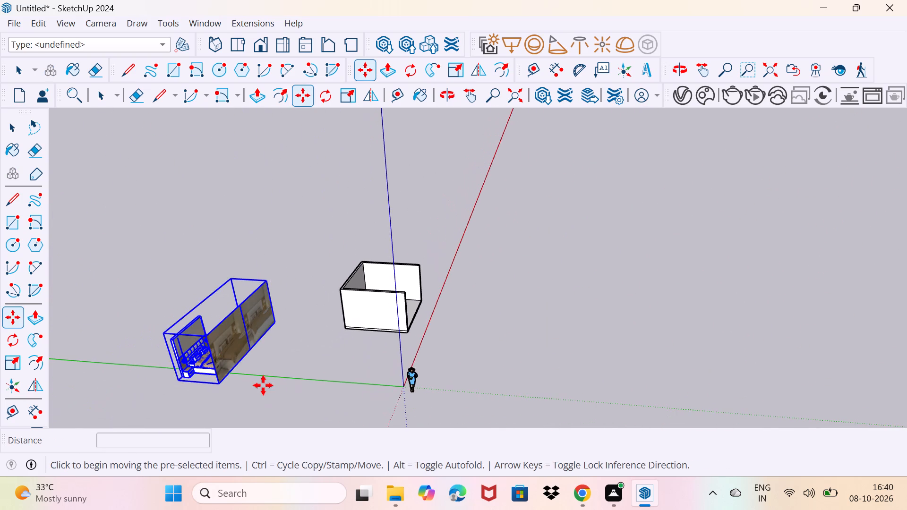
scroll(257, 383, "up", 12)
middle_click_drag(166, 382, 236, 324)
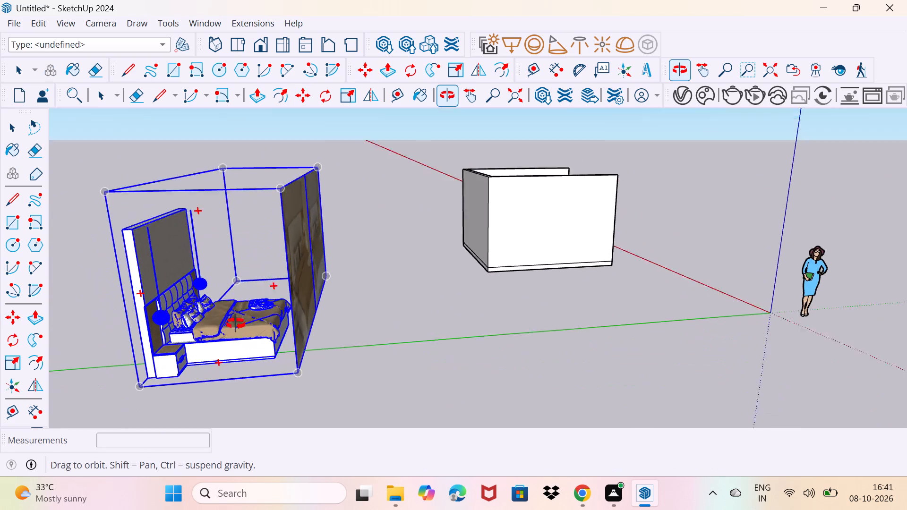
middle_click_drag(236, 324, 233, 318)
key("space")
left_click_drag(301, 357, 309, 351)
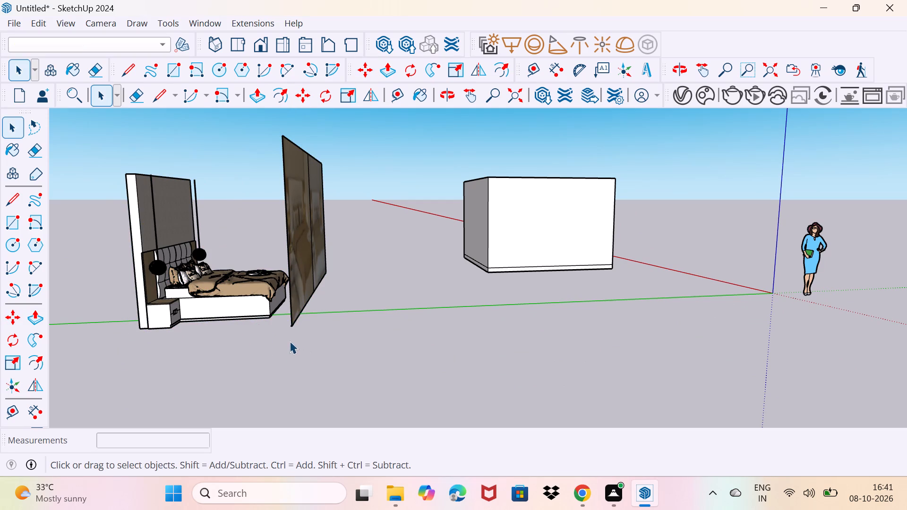
double_click(289, 301)
left_click(289, 301)
double_click(300, 291)
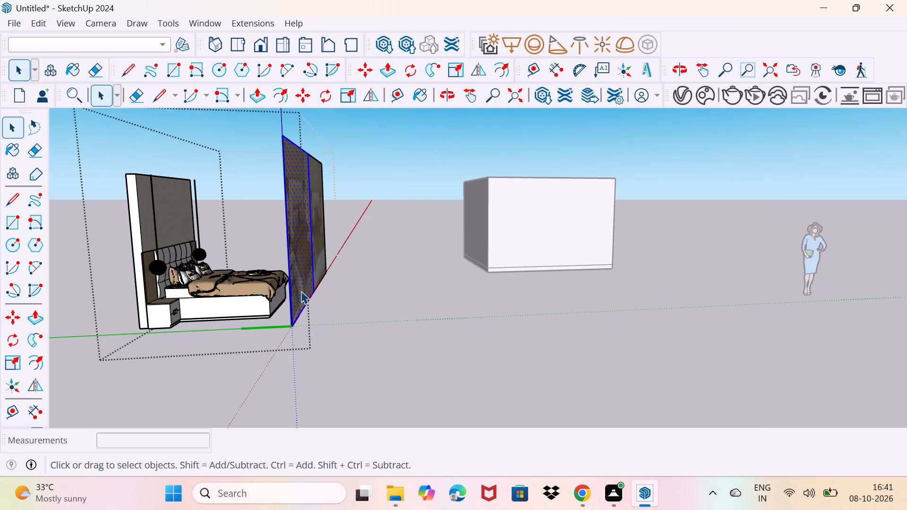
middle_click_drag(308, 285, 167, 304)
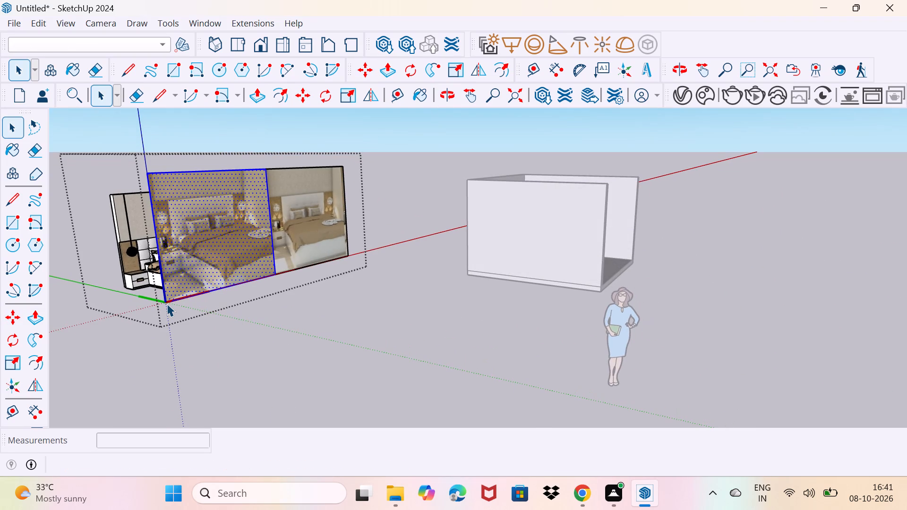
key("Delete")
Delete the leftover bottom, side and top border edges of the removed reference picture.
scroll(316, 263, "up", 1)
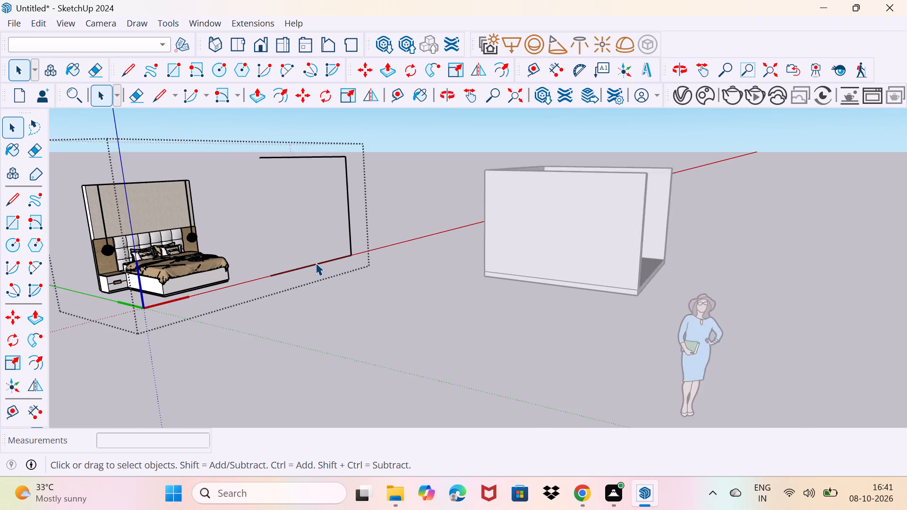
scroll(316, 263, "up", 1)
left_click(316, 263)
key("Delete")
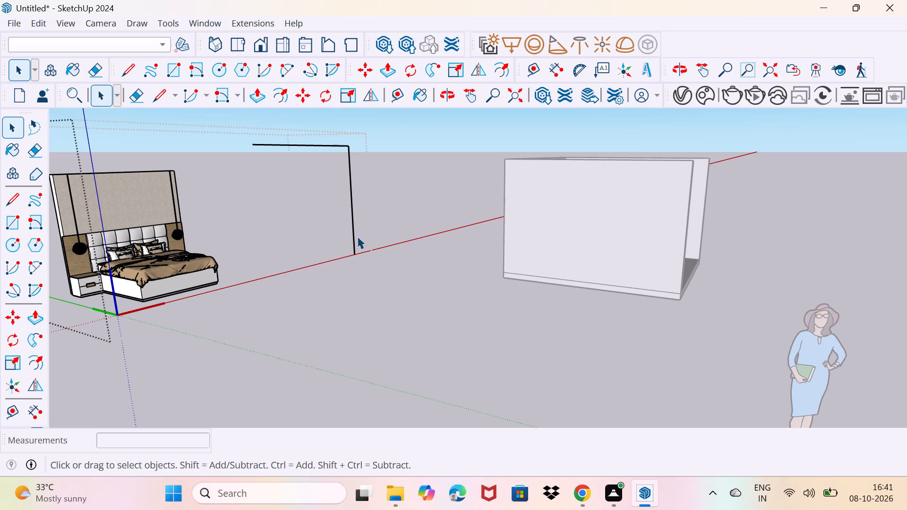
left_click(352, 238)
key("Delete")
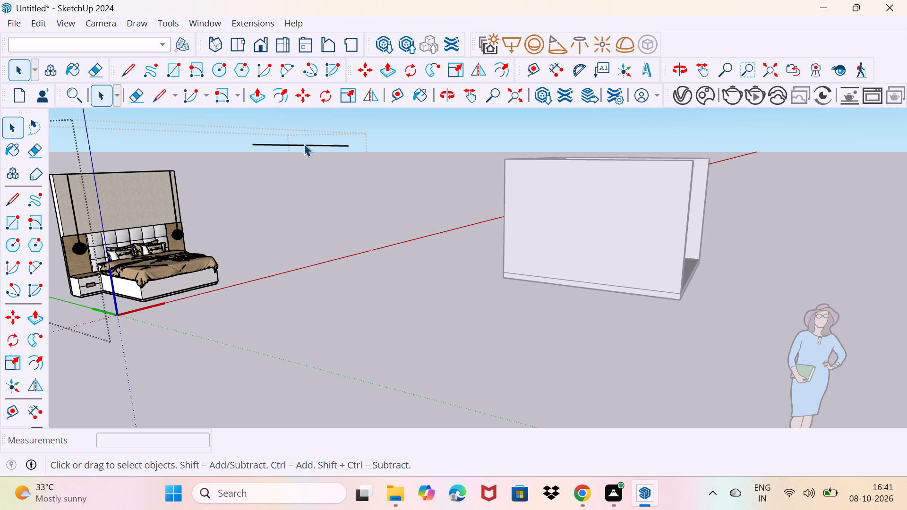
left_click(301, 143)
key("Delete")
left_click(293, 144)
key("Delete")
Delete the tall wall panel behind the headboard and both pendant lamps, finishing the edit of the bed component.
left_click(117, 191)
key("Delete")
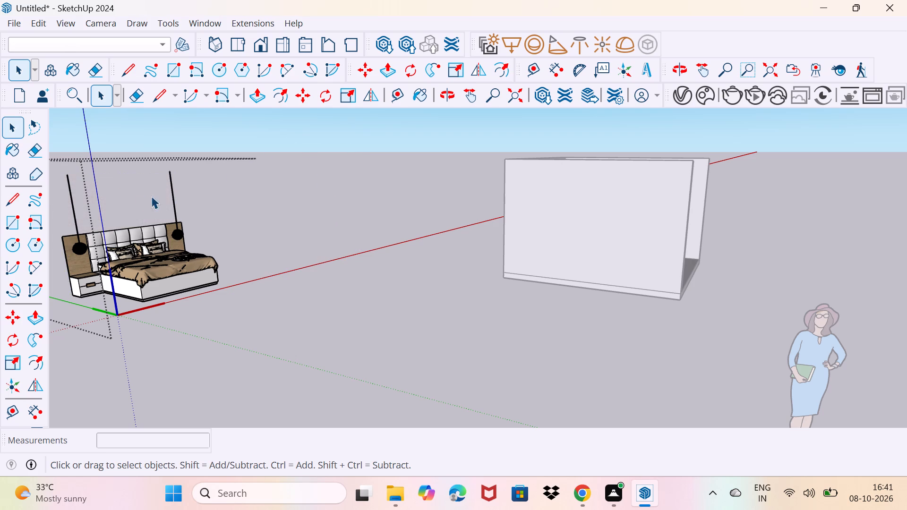
middle_click_drag(152, 199, 114, 217)
scroll(97, 219, "up", 11)
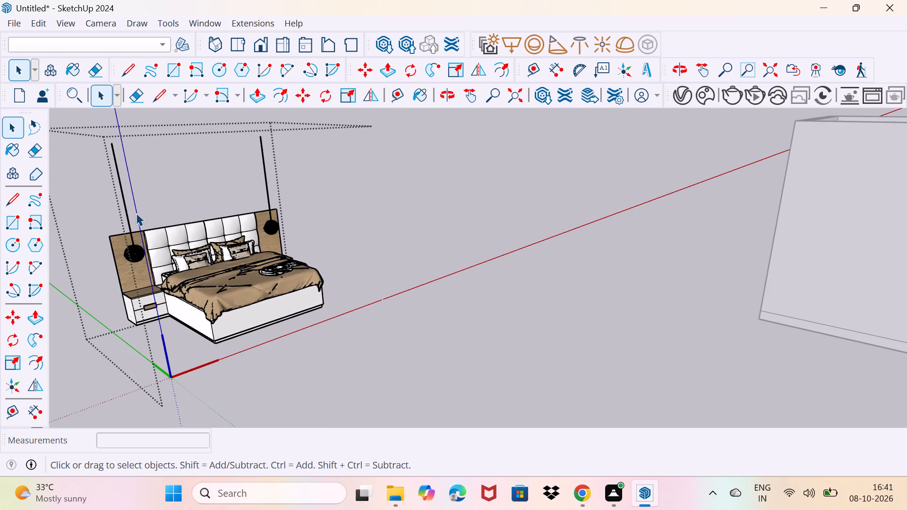
left_click(126, 209)
key("Delete")
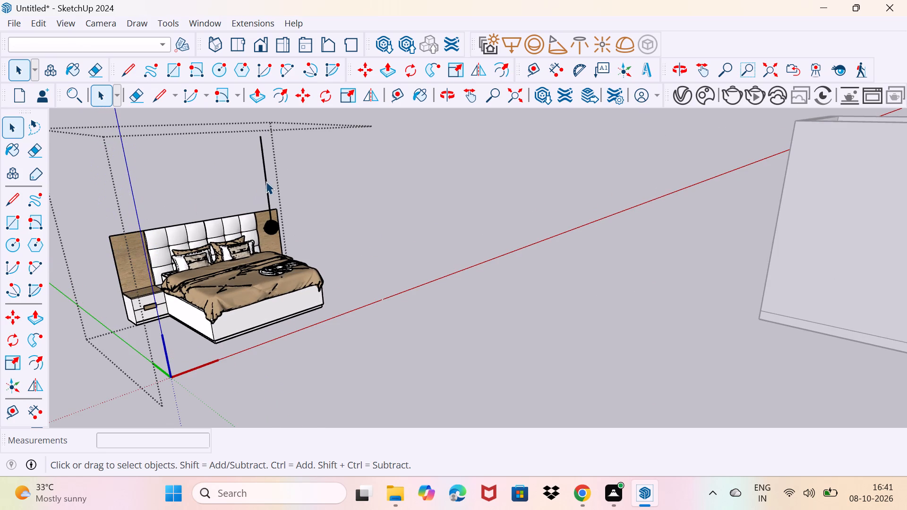
left_click(266, 181)
key("Delete")
middle_click_drag(295, 238, 227, 267)
left_click_drag(334, 352, 348, 339)
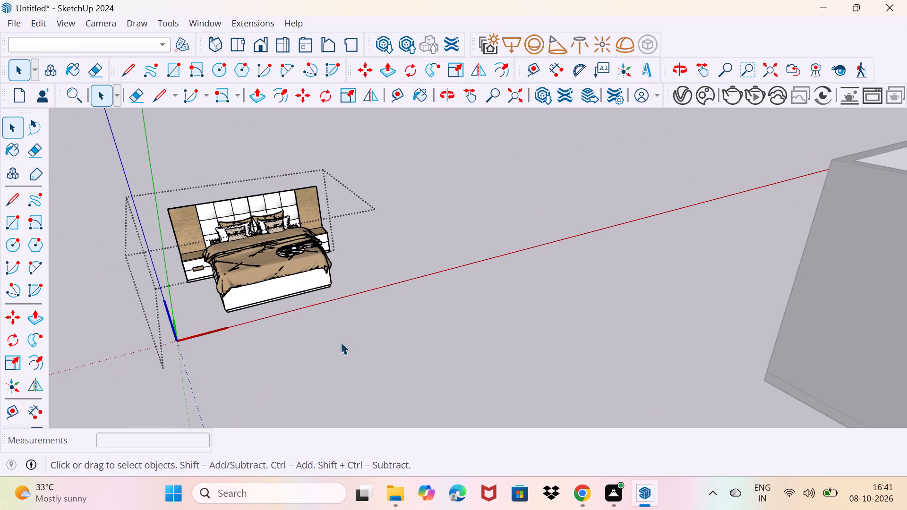
left_click_drag(334, 349, 347, 330)
left_click_drag(334, 363, 381, 321)
left_click(380, 326)
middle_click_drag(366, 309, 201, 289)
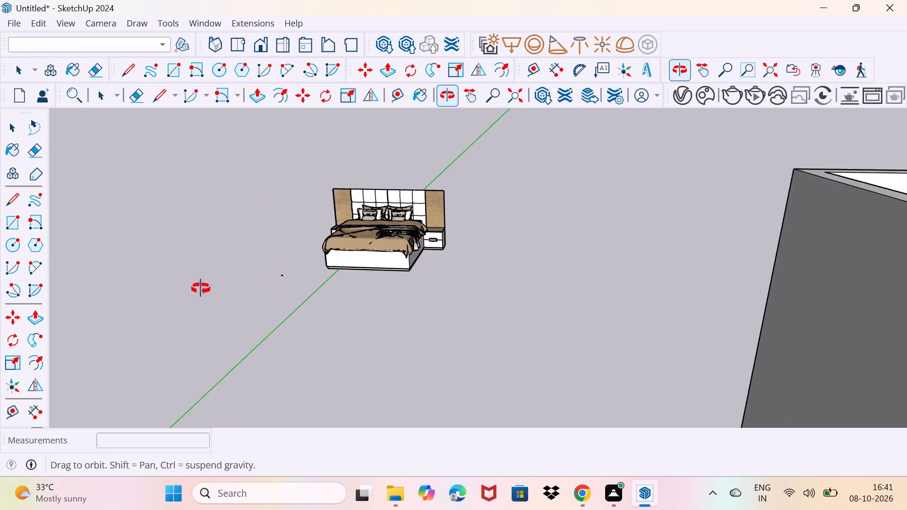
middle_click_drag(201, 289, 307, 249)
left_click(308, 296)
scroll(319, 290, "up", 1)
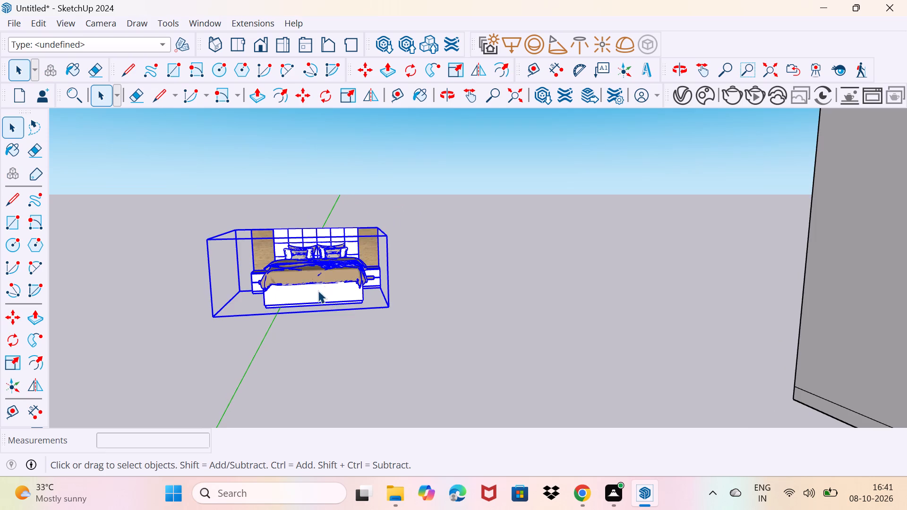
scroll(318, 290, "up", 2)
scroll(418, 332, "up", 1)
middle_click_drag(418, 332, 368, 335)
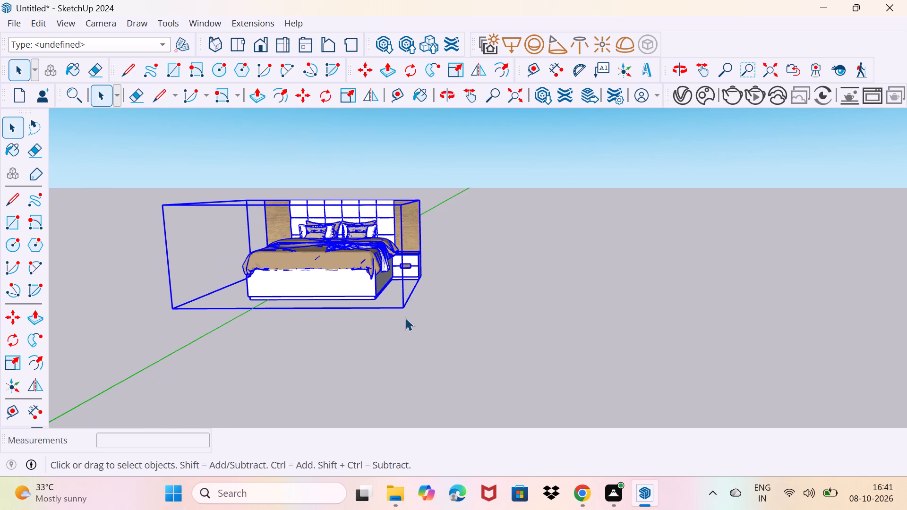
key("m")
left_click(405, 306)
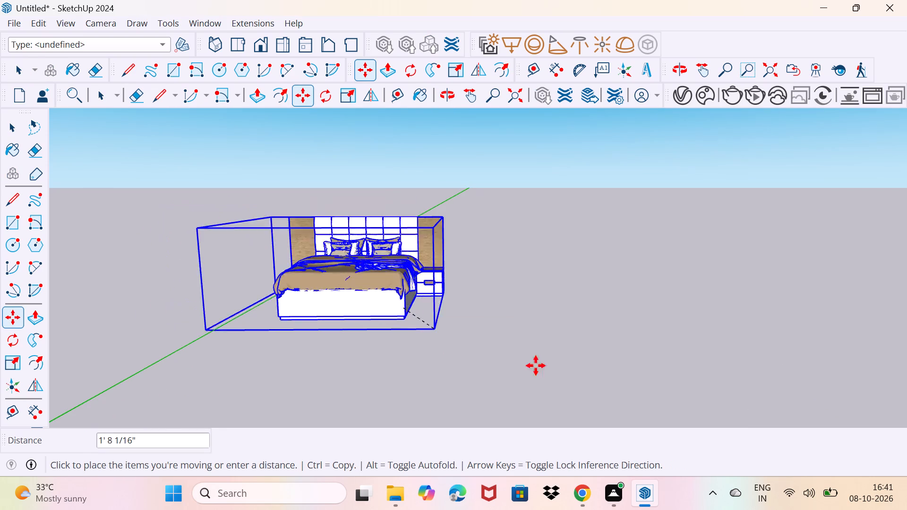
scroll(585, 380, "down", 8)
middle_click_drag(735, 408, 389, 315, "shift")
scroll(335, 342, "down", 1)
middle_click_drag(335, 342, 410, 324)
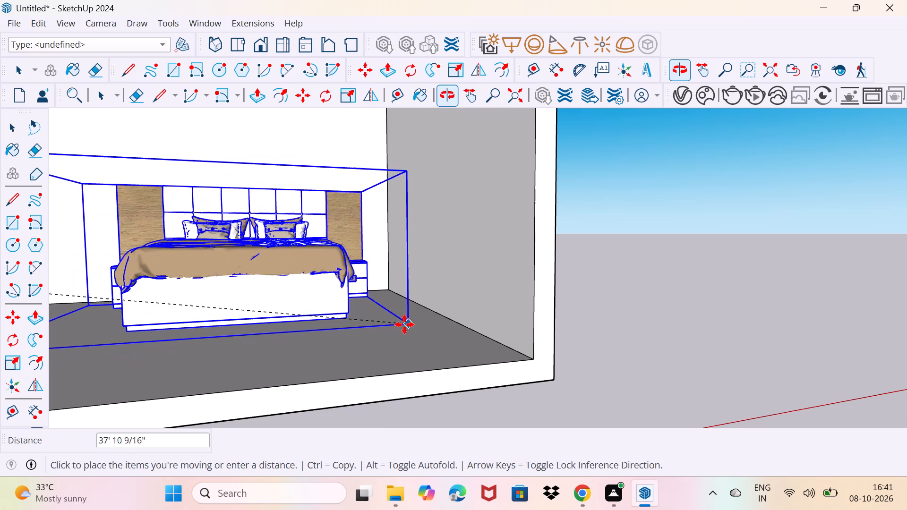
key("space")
Rotate the whole bed component 90 degrees on the horizontal plane.
scroll(385, 339, "down", 10)
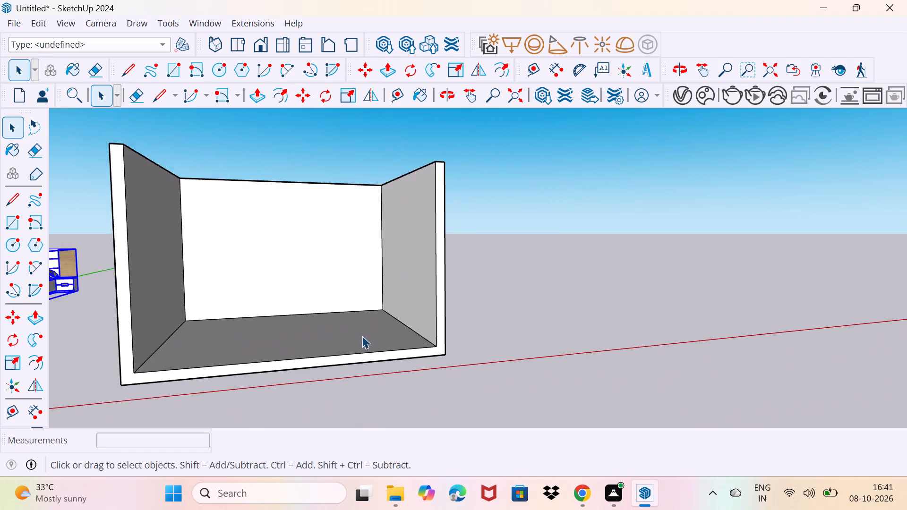
scroll(362, 336, "down", 4)
middle_click(362, 336)
middle_click_drag(221, 328, 266, 350)
scroll(183, 336, "down", 4)
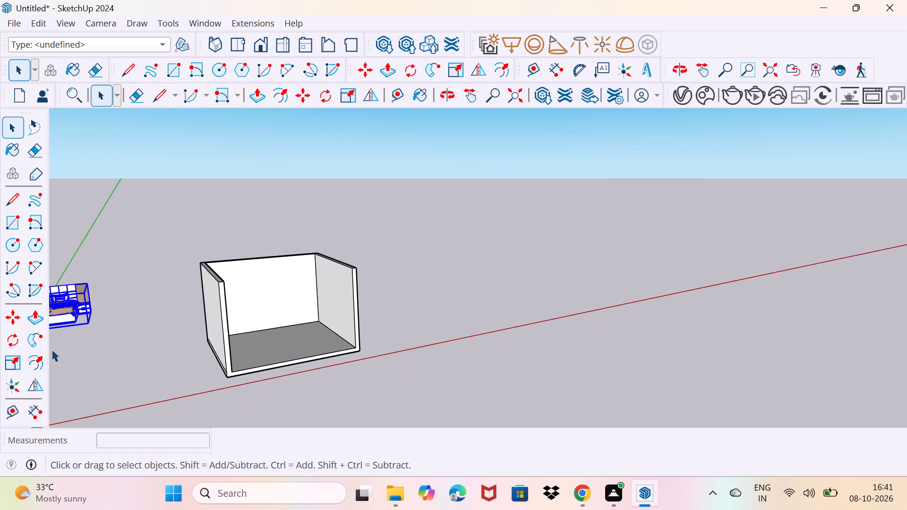
left_click(12, 342)
left_click(142, 293)
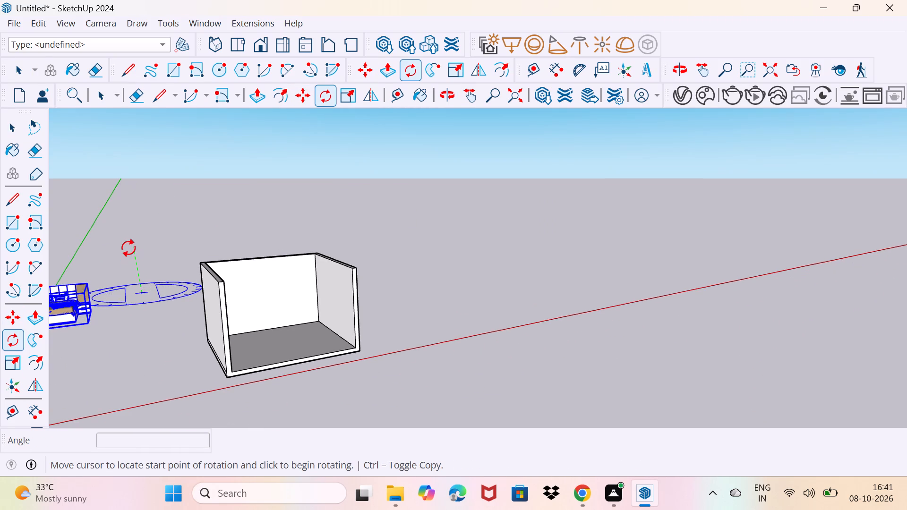
left_click(128, 248)
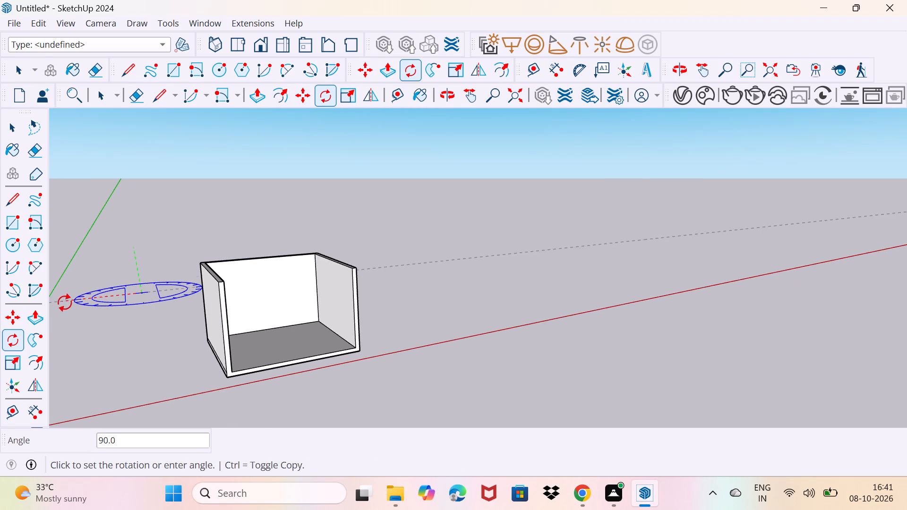
left_click(65, 302)
Move the bed component about 46' 8" from the far side of the room to just outside its open side.
middle_click_drag(460, 302, 203, 314)
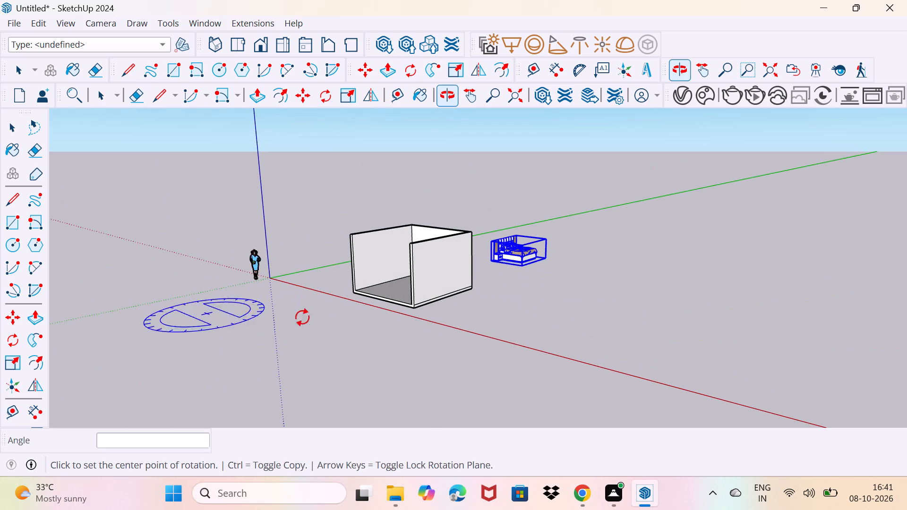
scroll(545, 299, "up", 8)
middle_click_drag(542, 296, 462, 302)
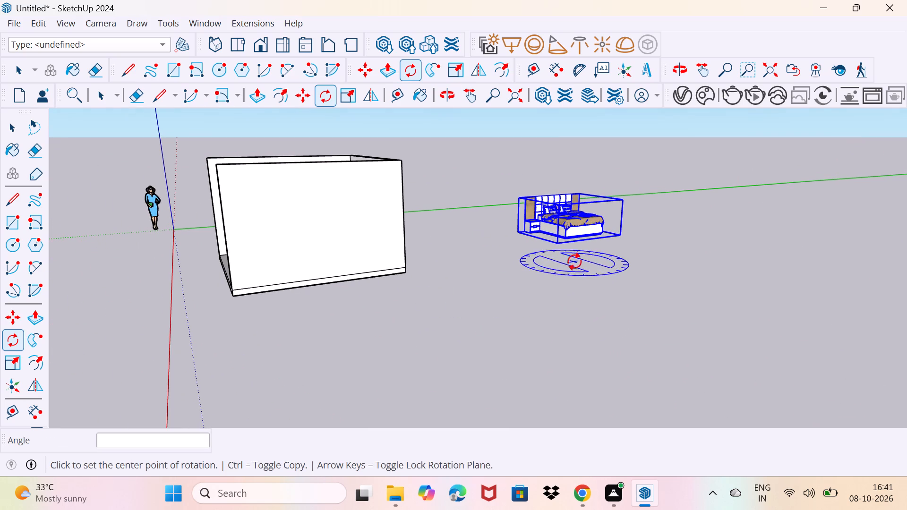
middle_click_drag(546, 281, 357, 305)
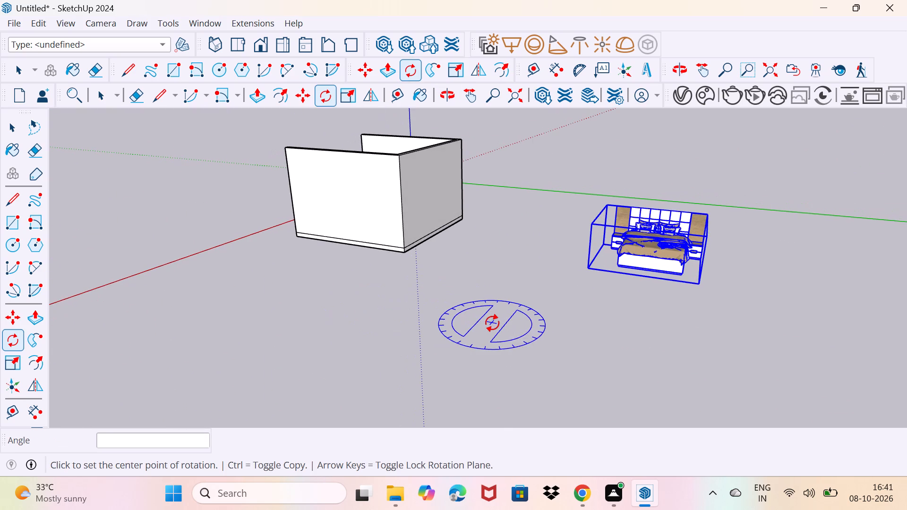
key("m")
left_click(589, 272)
middle_click_drag(257, 190, 282, 208)
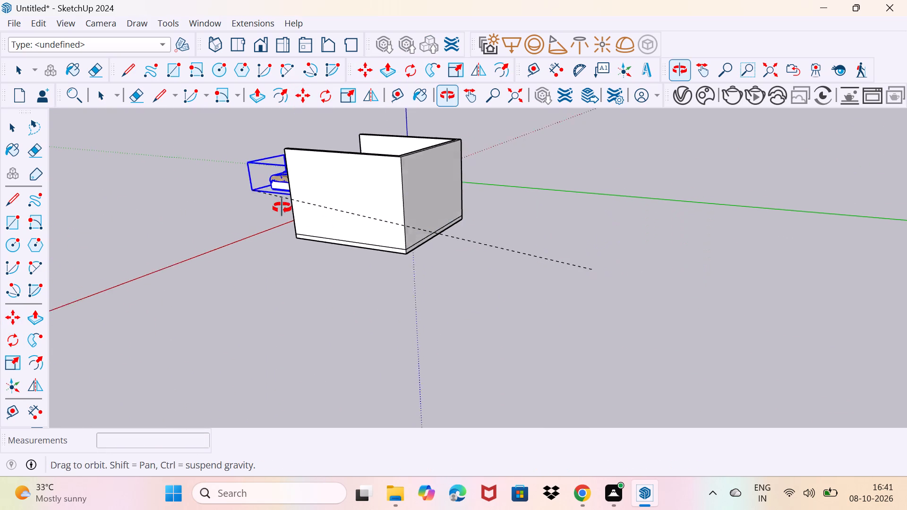
middle_click_drag(282, 208, 388, 280)
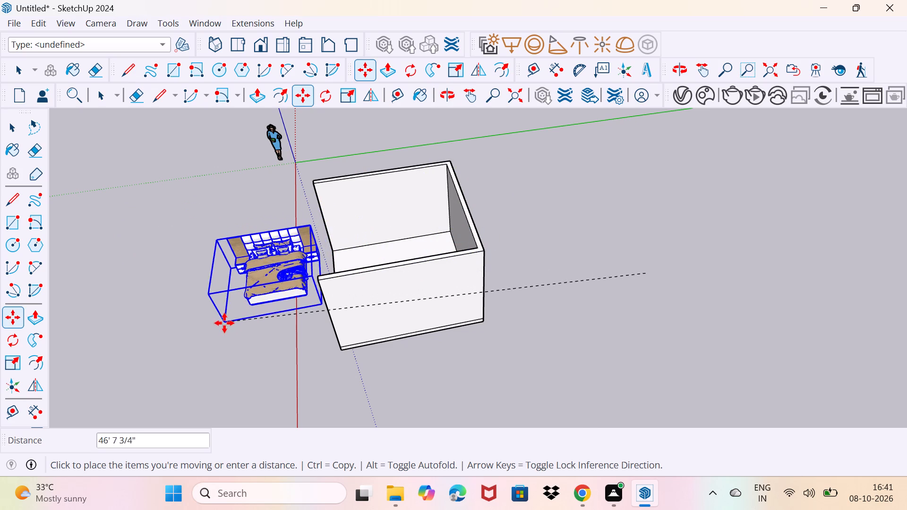
left_click(222, 323)
Move the bed component about 13' 3/4" into the room, setting its headboard against the wall, and clear the selection.
scroll(325, 271, "up", 4)
middle_click_drag(388, 276, 215, 314)
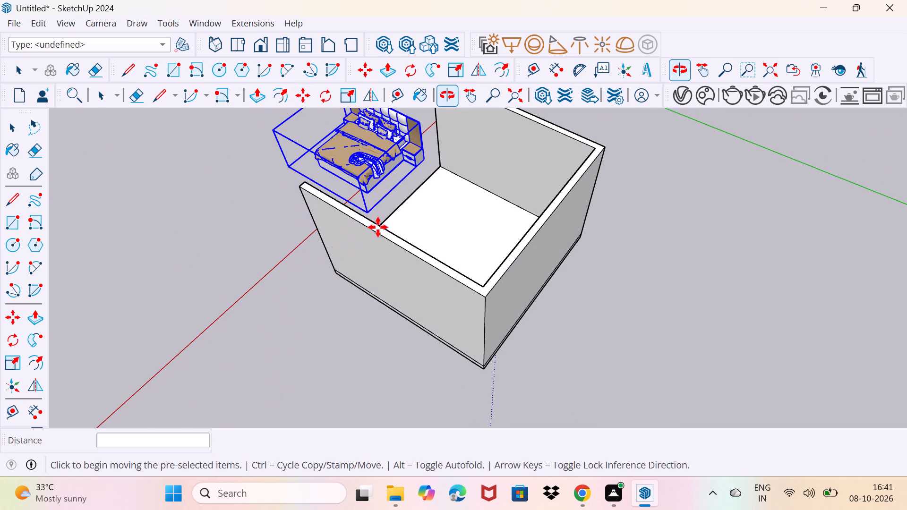
left_click(425, 162)
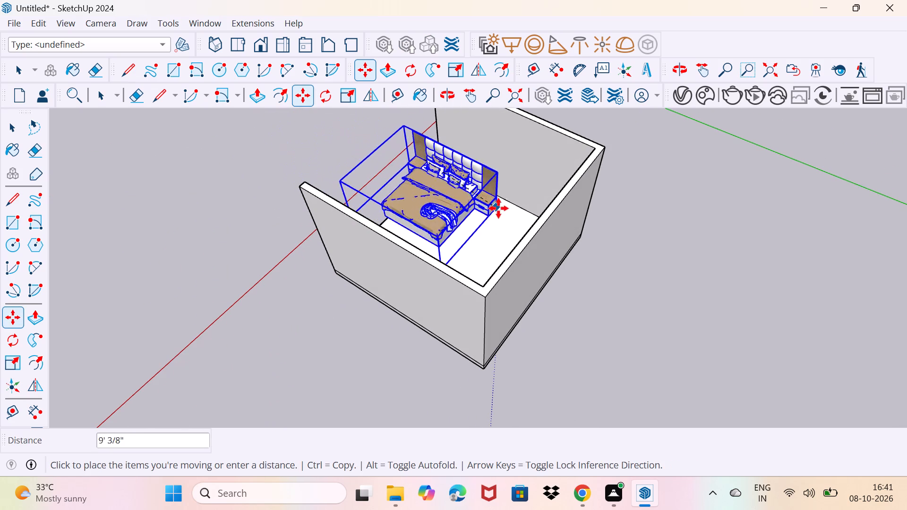
scroll(509, 211, "up", 2)
middle_click_drag(505, 212, 593, 207)
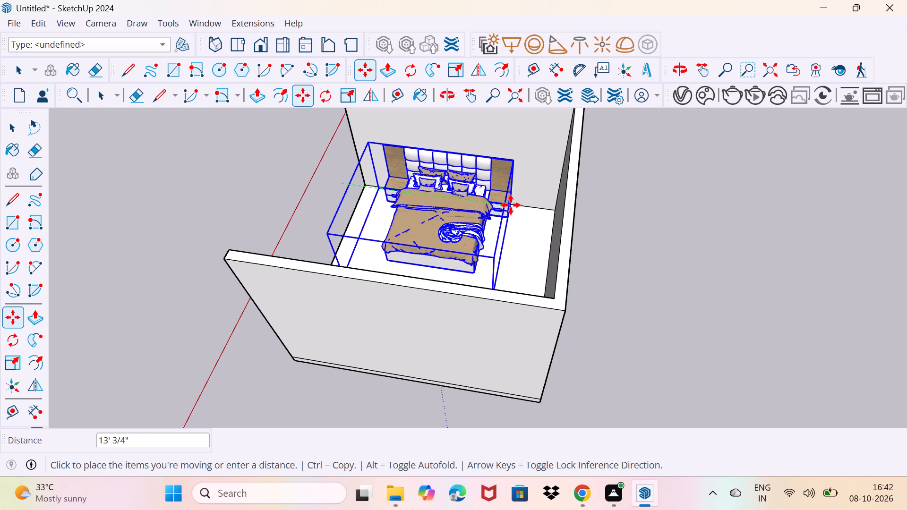
left_click(511, 205)
key("space")
left_click_drag(262, 199, 279, 187)
Examine the bed's placement inside the room and against the headboard wall from several angles.
middle_click_drag(240, 225, 504, 111)
middle_click_drag(375, 346, 377, 303)
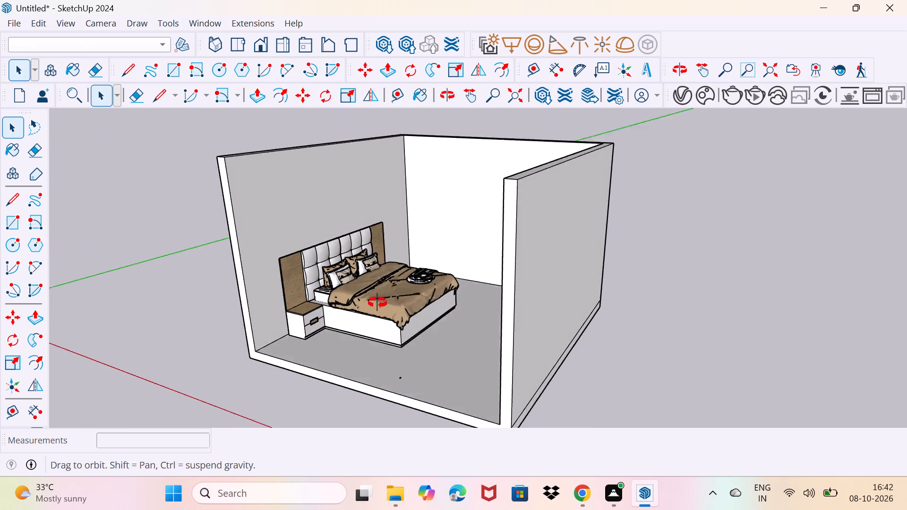
middle_click_drag(377, 303, 381, 371)
scroll(416, 300, "up", 10)
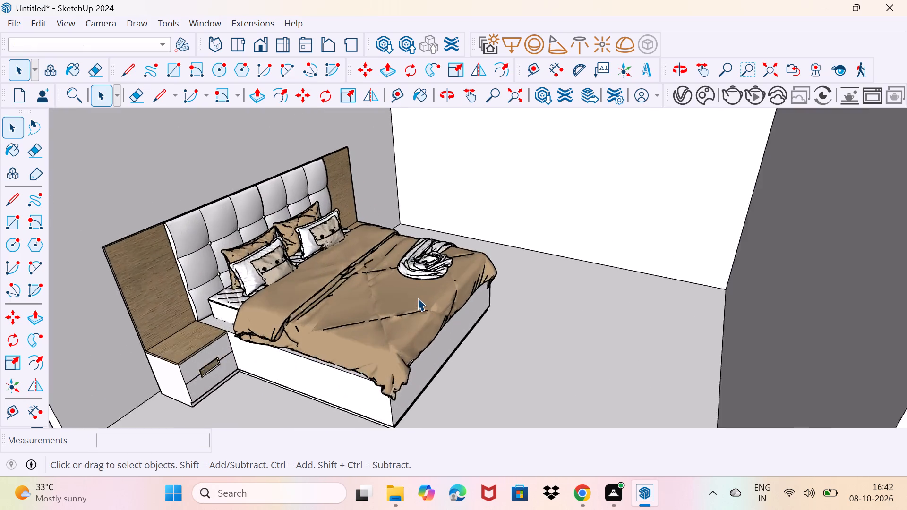
middle_click_drag(418, 298, 170, 367)
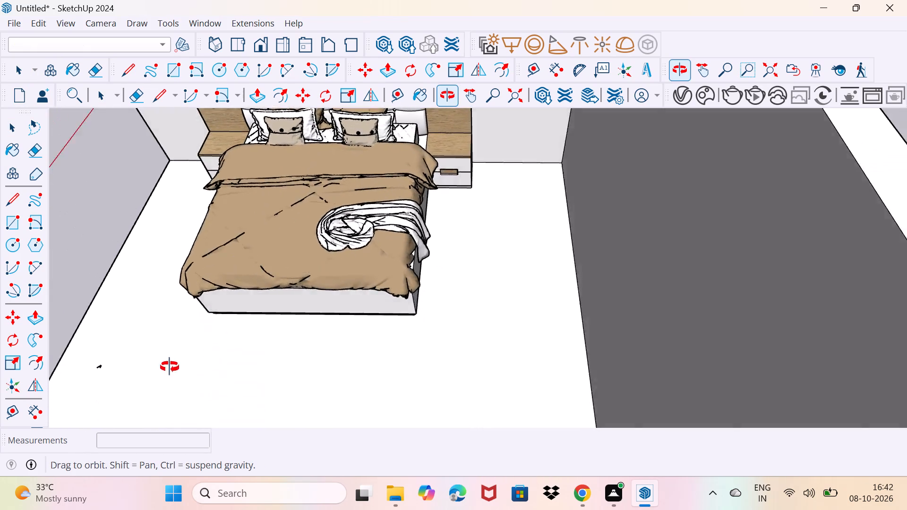
middle_click_drag(170, 367, 354, 363)
scroll(364, 360, "down", 9)
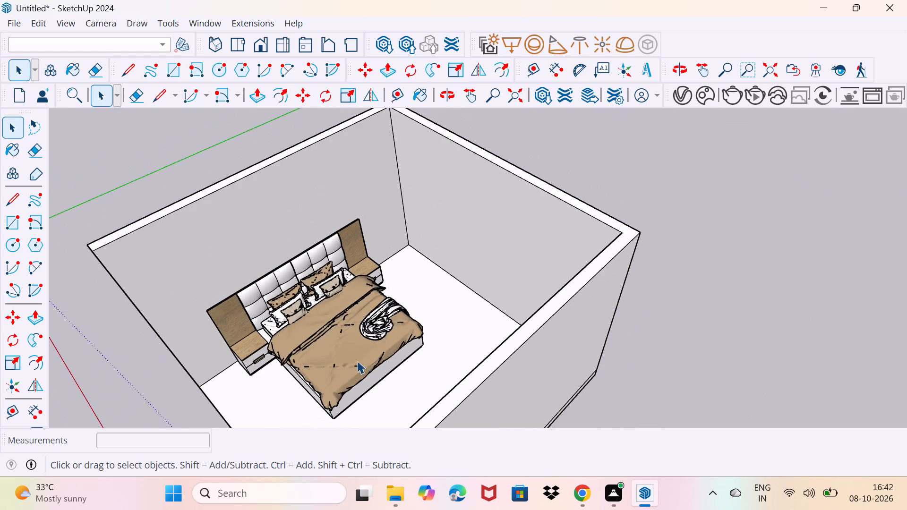
middle_click_drag(349, 367, 301, 325)
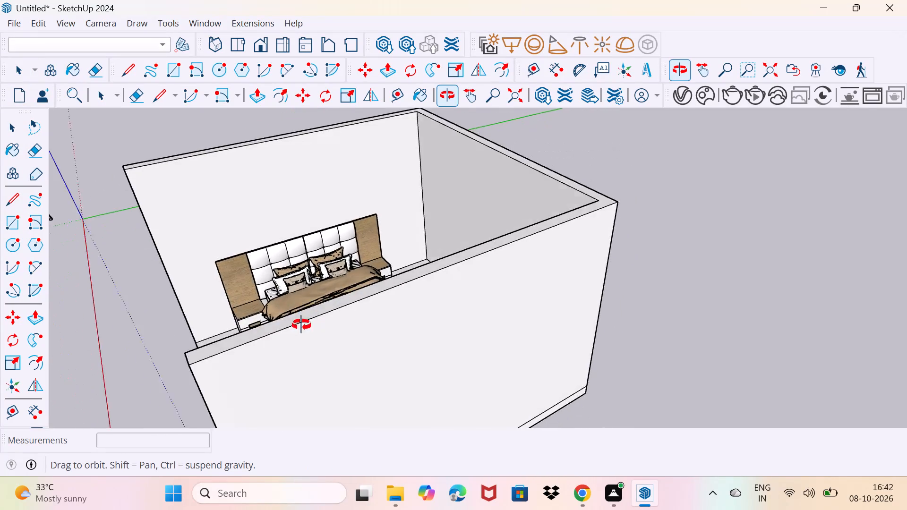
middle_click_drag(301, 325, 359, 308)
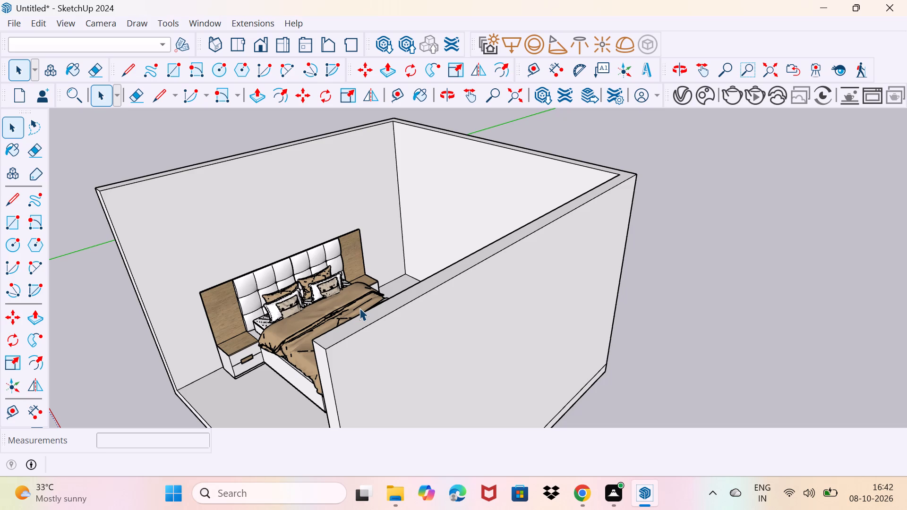
middle_click_drag(312, 297, 297, 282)
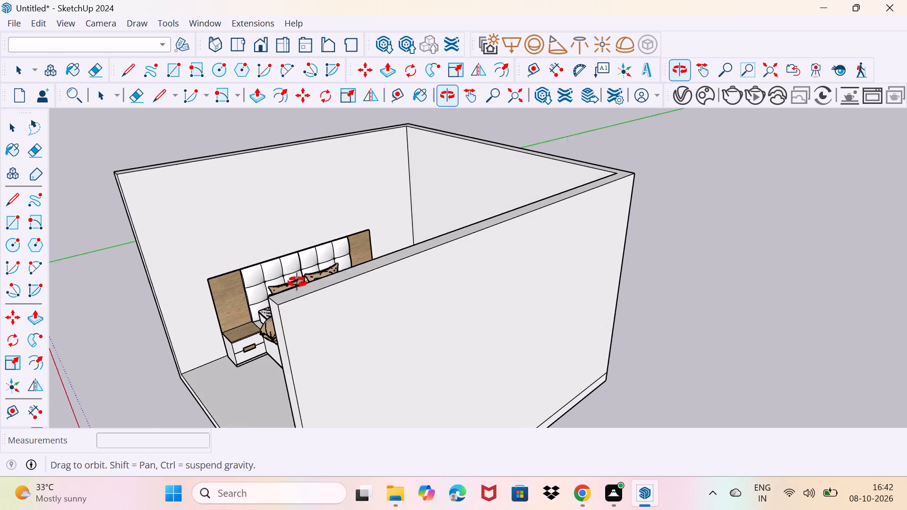
middle_click_drag(297, 282, 292, 272)
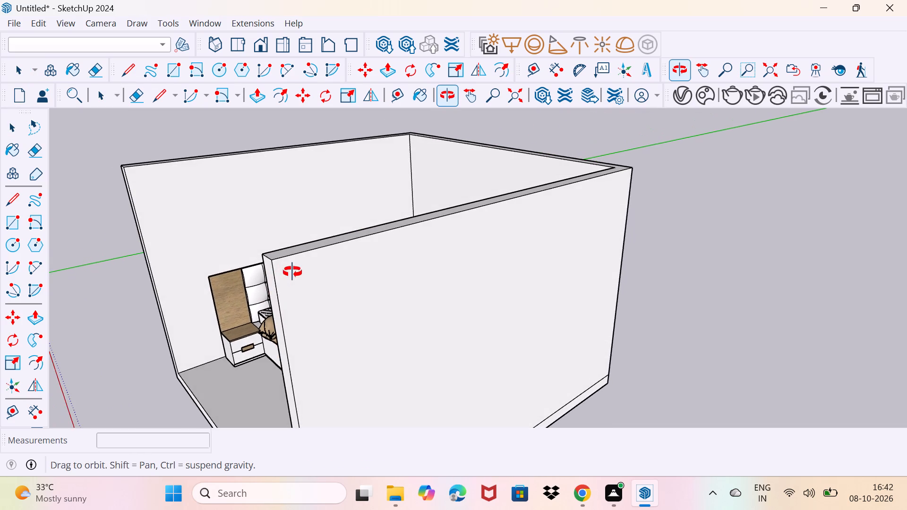
middle_click_drag(292, 272, 337, 290)
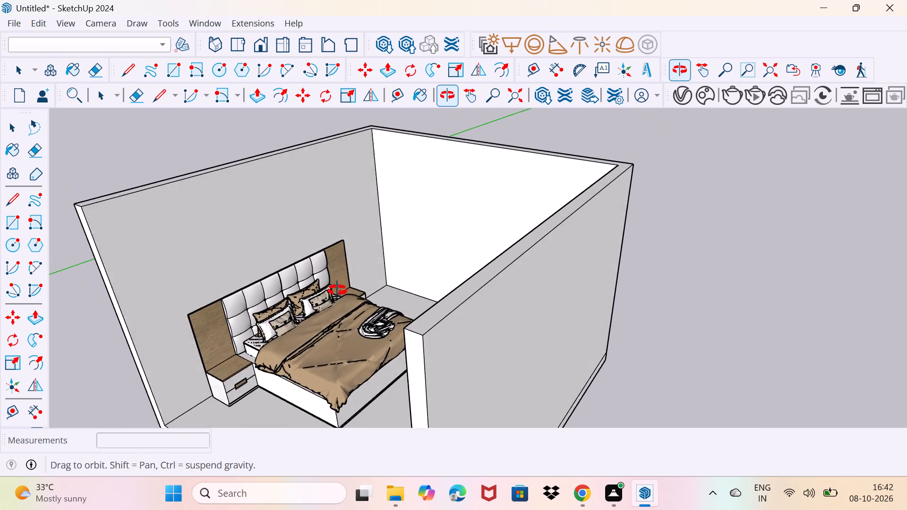
middle_click_drag(337, 290, 375, 263)
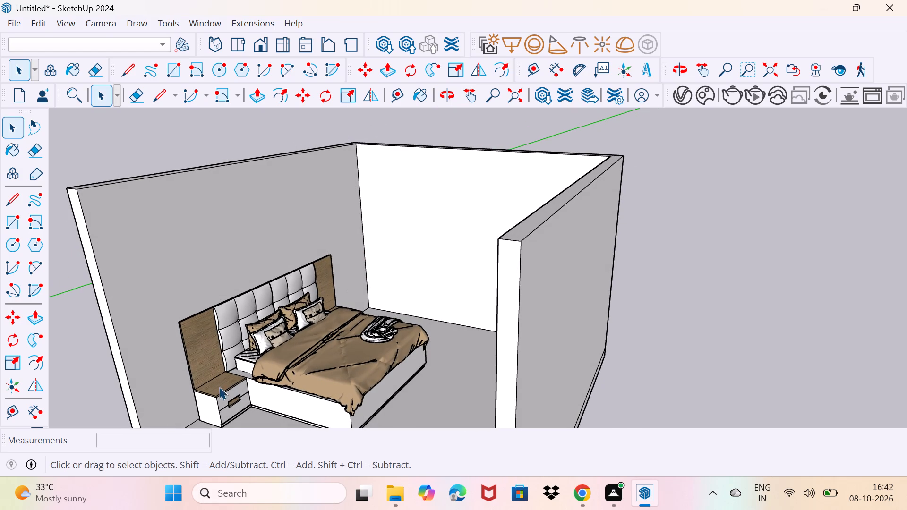
Draw a 10' vertical line on the headboard wall, from the floor at the nightstand nearest the open side to the wall's top edge.
scroll(106, 364, "up", 2)
middle_click_drag(151, 366, 126, 358)
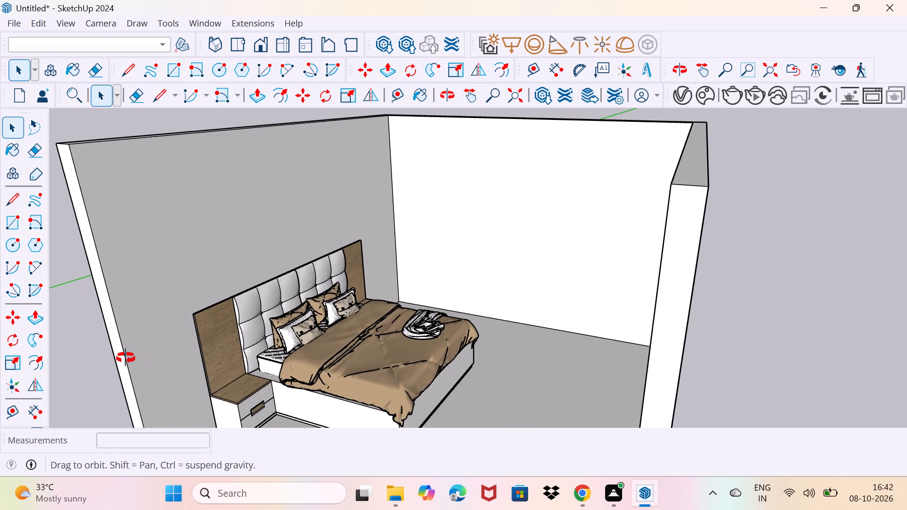
middle_click_drag(126, 358, 111, 356)
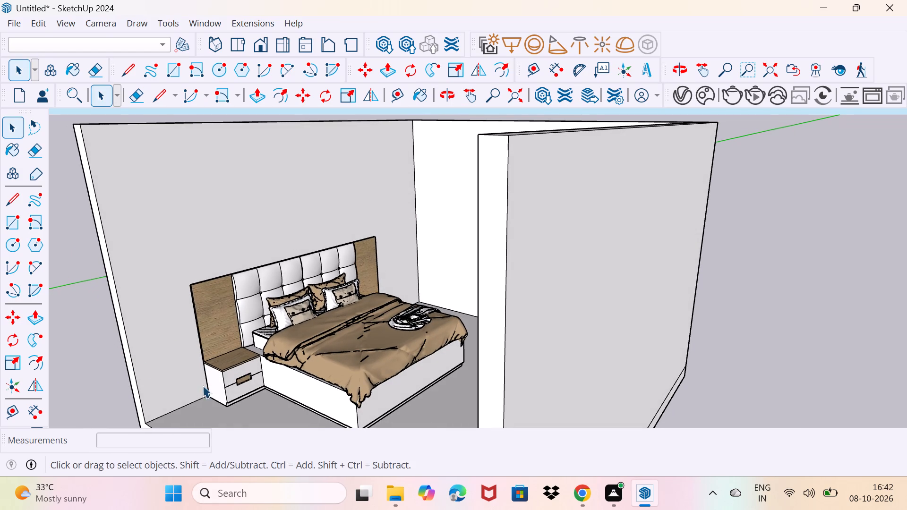
key("l")
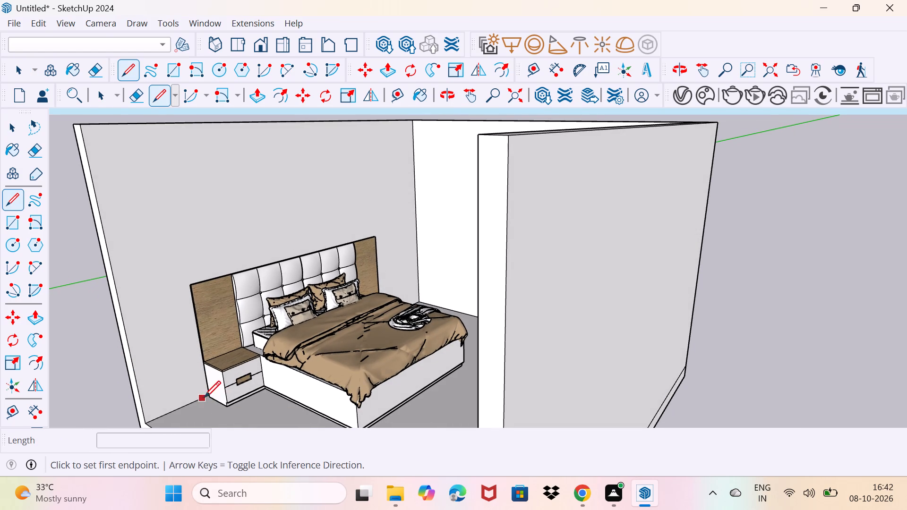
left_click(208, 399)
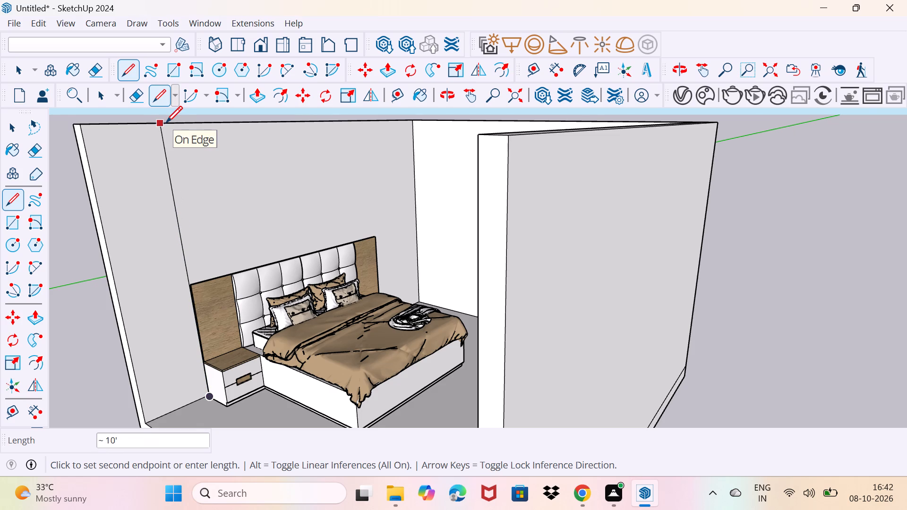
scroll(166, 122, "up", 4)
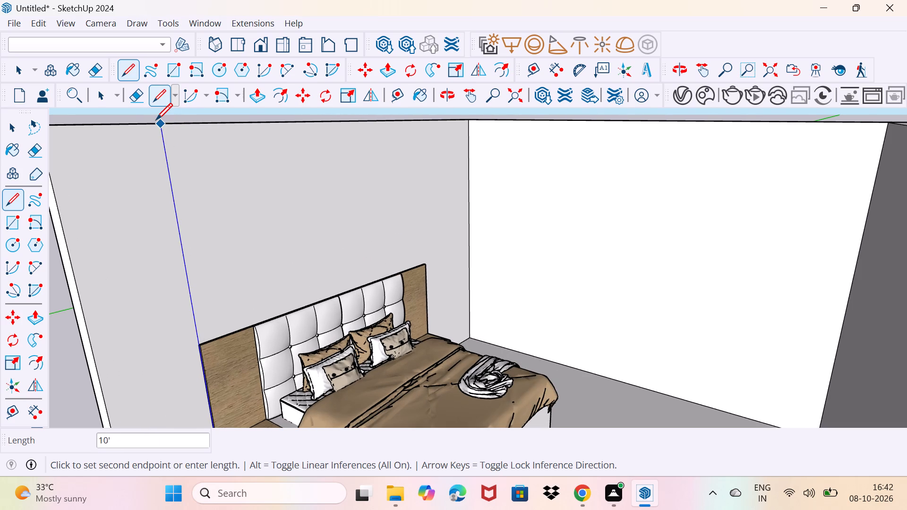
left_click(156, 119)
key("space")
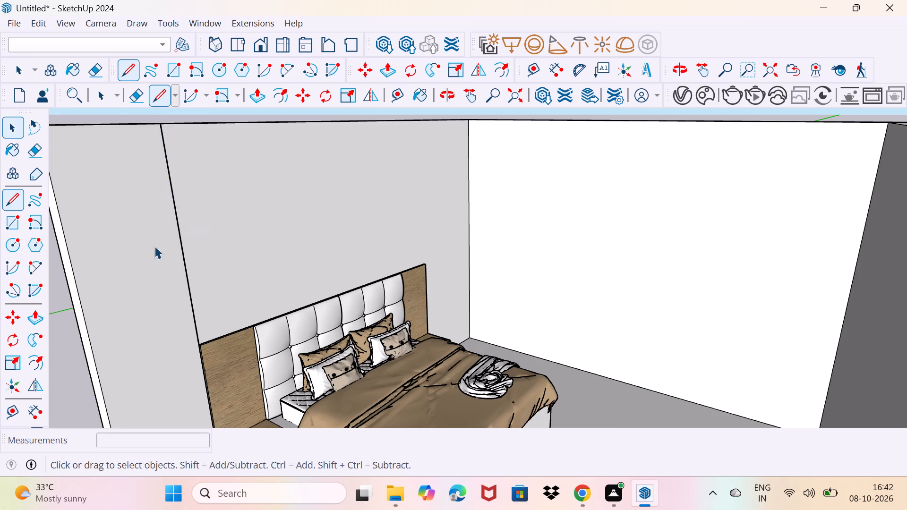
Copy the headboard wall's vertical edge at the open side to the line beside the nightstand, dividing the distance into 10 equal spaces.
scroll(157, 250, "down", 7)
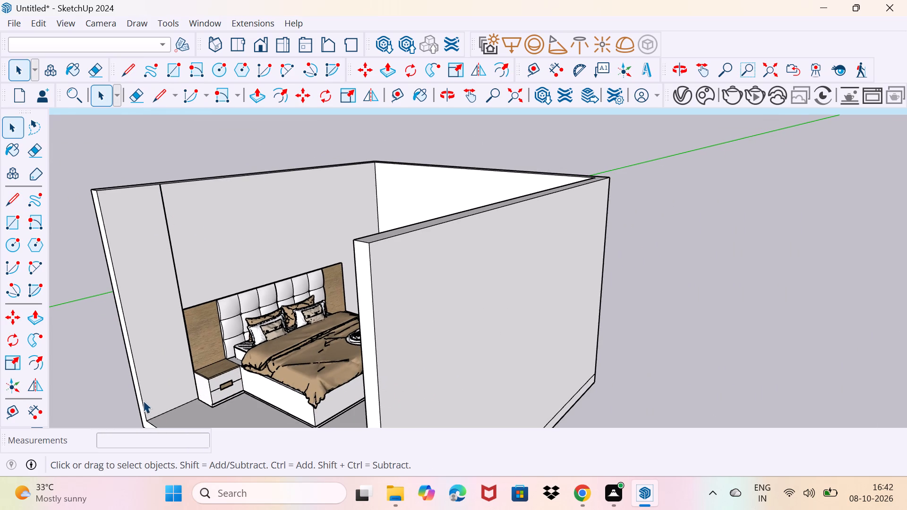
left_click(141, 400)
scroll(148, 412, "up", 3)
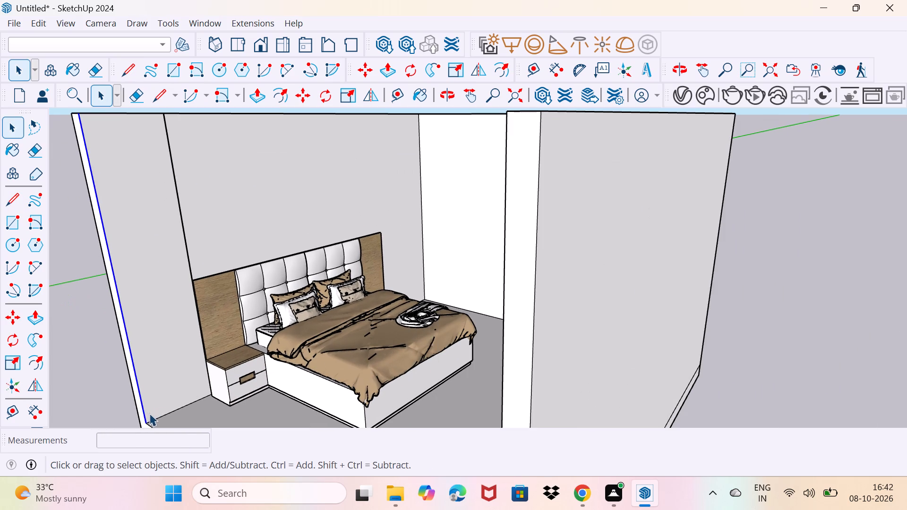
key("m")
left_click(149, 419)
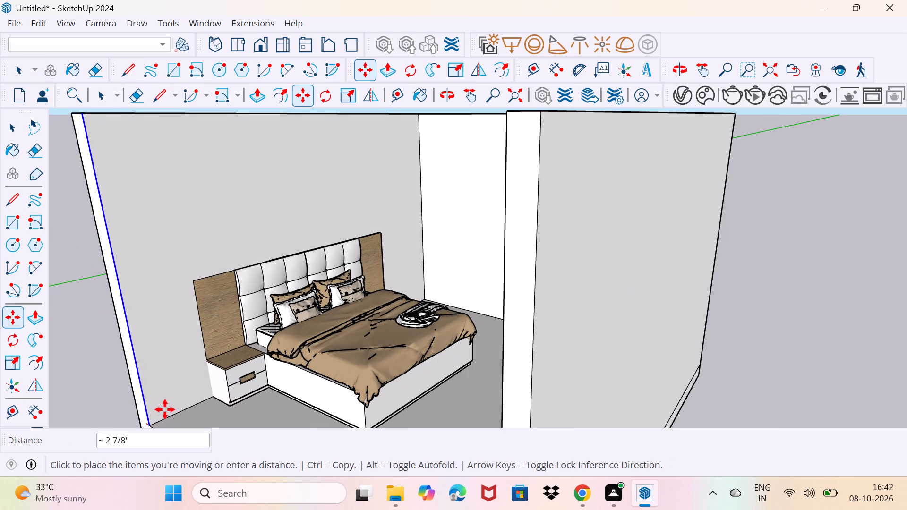
scroll(216, 396, "up", 4)
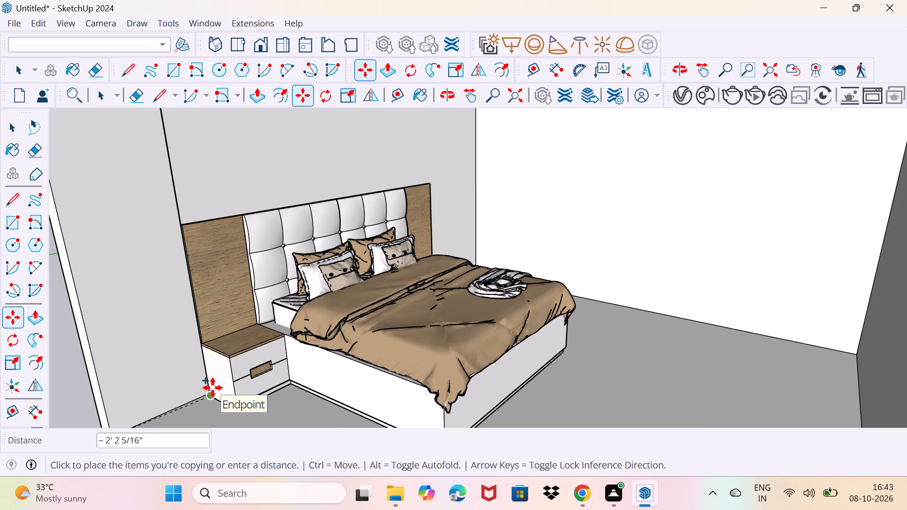
left_click(213, 388)
key("slash")
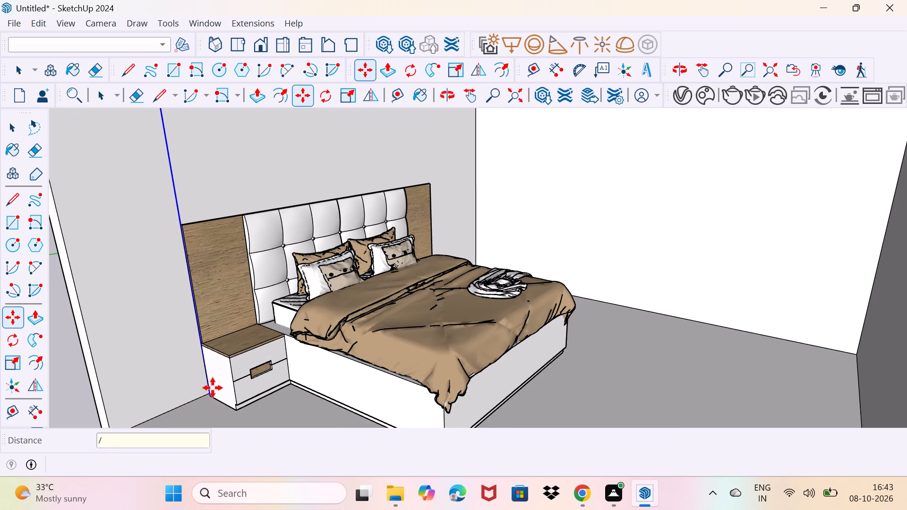
type("10")
key("Return")
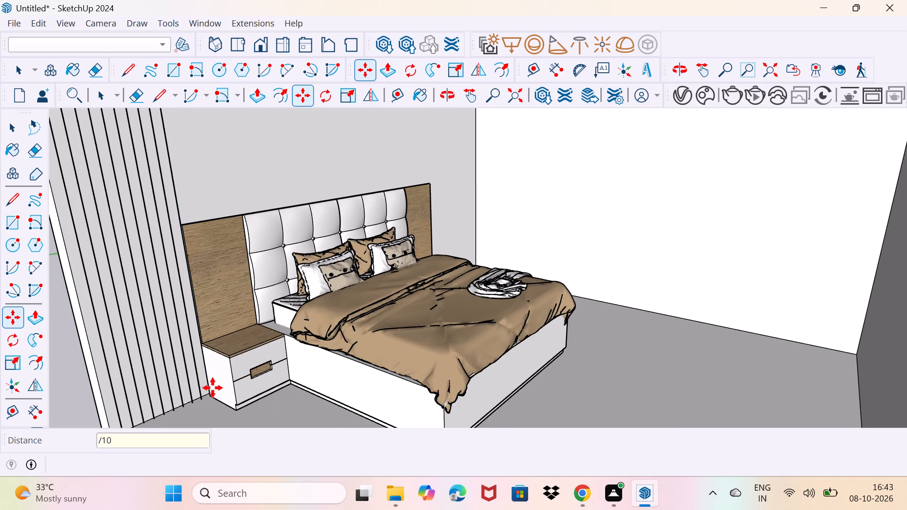
scroll(178, 396, "down", 3)
key("space")
Examine the evenly divided wall strip and the bare wall section beyond the other end of the headboard.
scroll(133, 298, "down", 2)
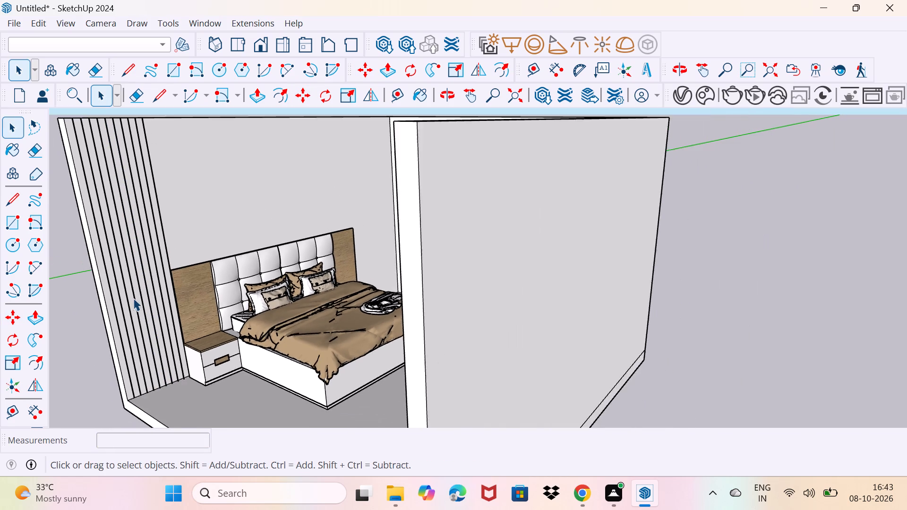
scroll(133, 298, "down", 3)
middle_click_drag(175, 270, 185, 300)
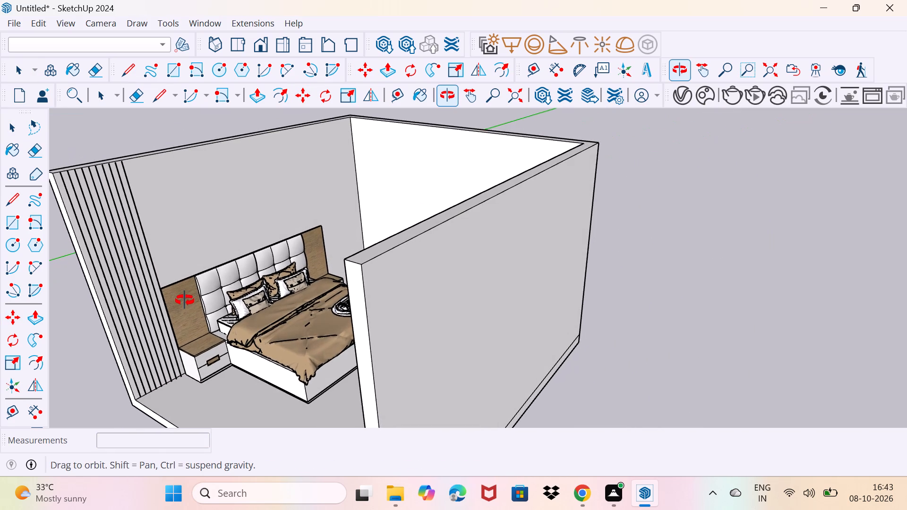
middle_click_drag(185, 300, 187, 288)
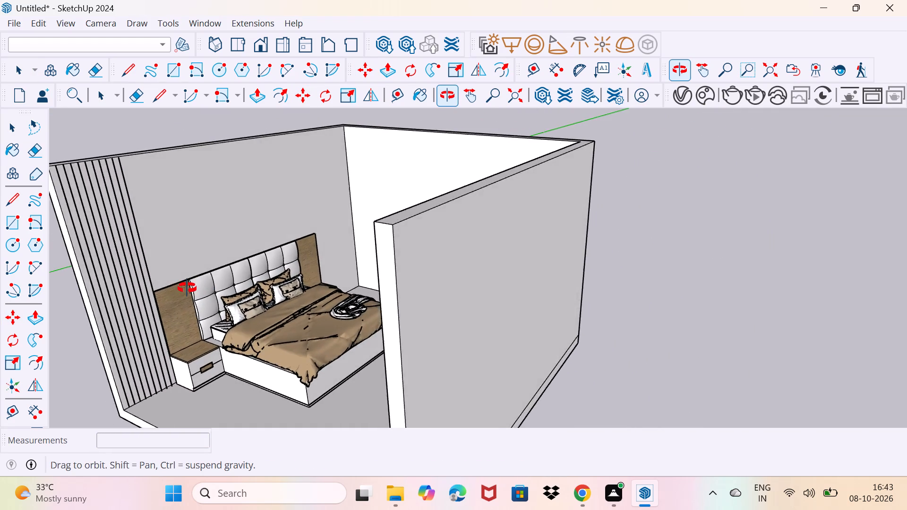
middle_click_drag(187, 288, 183, 295)
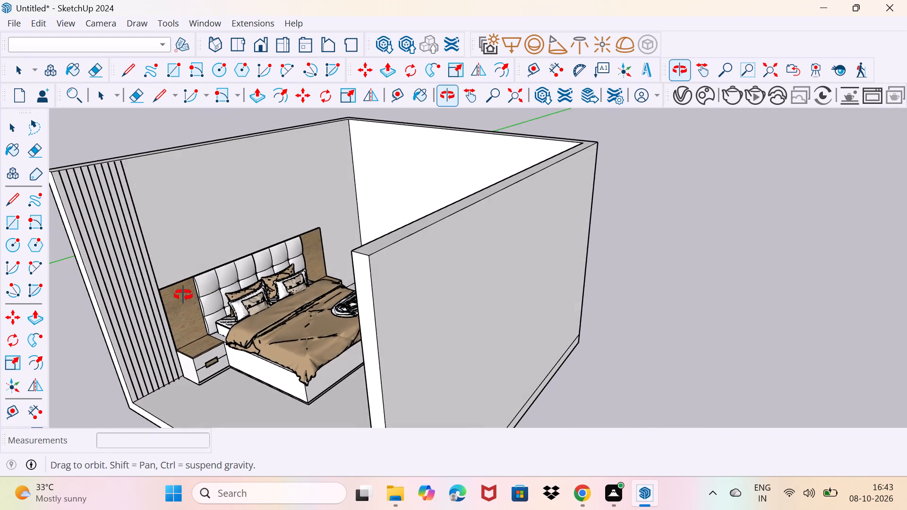
middle_click_drag(183, 295, 178, 293)
scroll(307, 209, "up", 8)
middle_click_drag(415, 257, 381, 277)
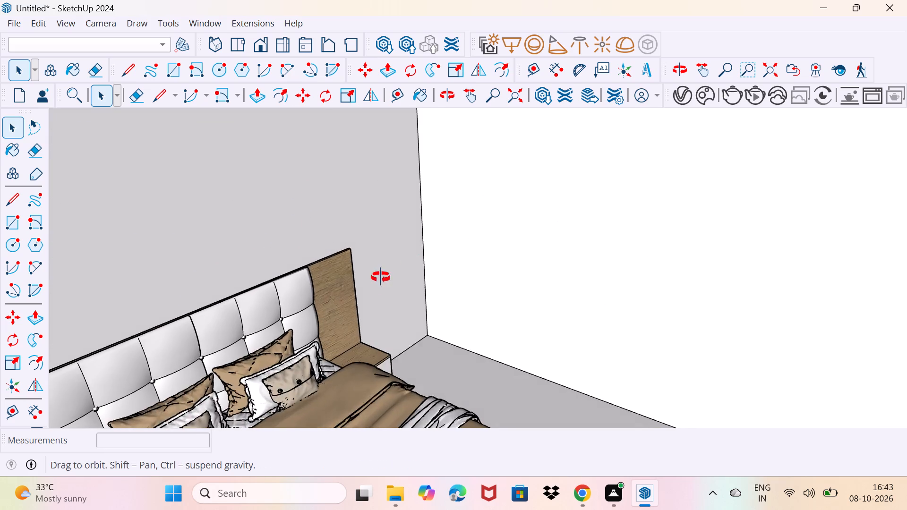
Copy the headboard wall's vertical edge at the closed corner about 3' 3 11/16" to the adjacent nightstand, dividing the distance into 15 equal spaces.
middle_click_drag(381, 277, 290, 307)
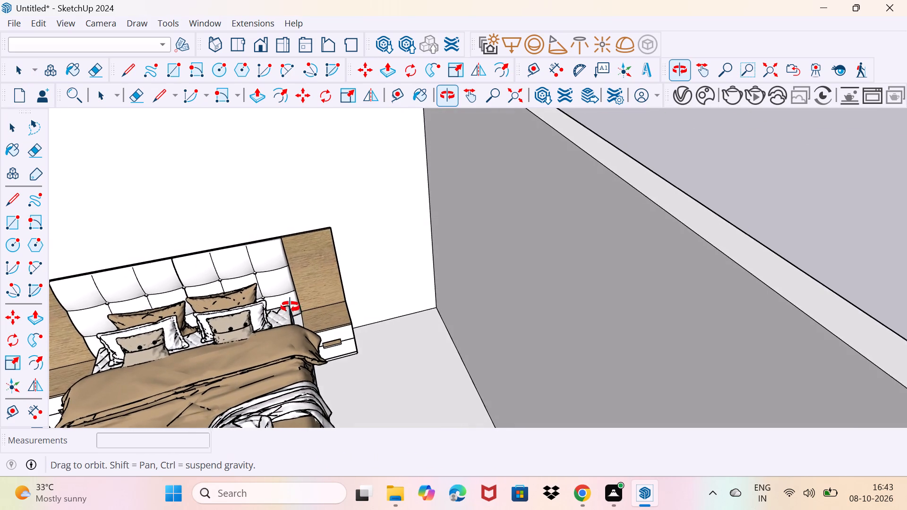
middle_click_drag(290, 307, 284, 305)
scroll(429, 289, "up", 3)
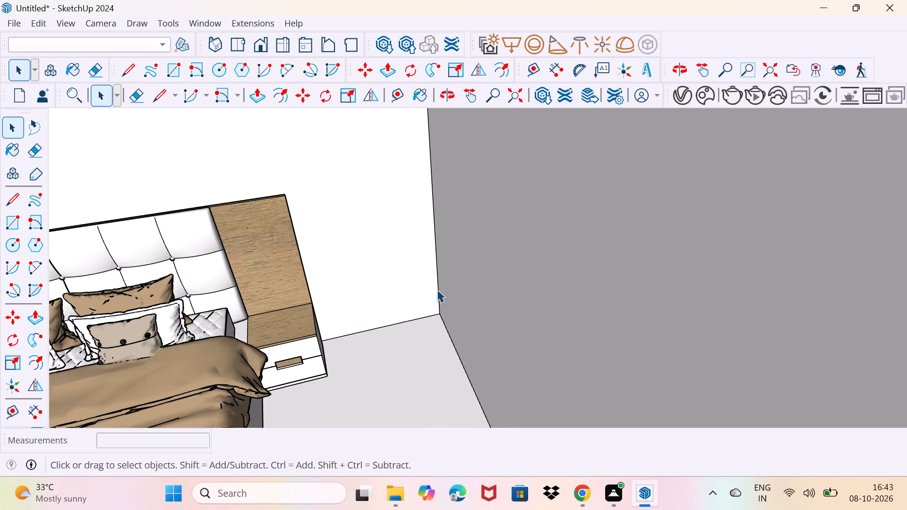
left_click(437, 289)
key("m")
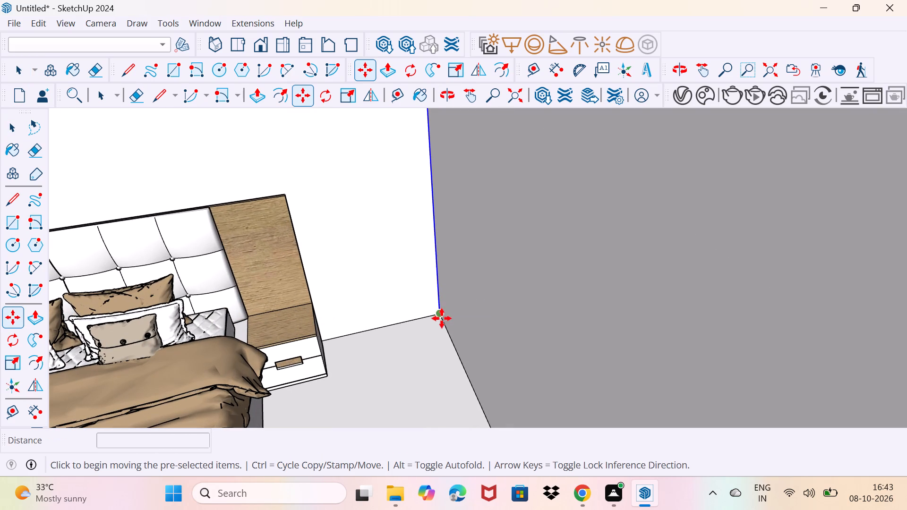
left_click(439, 318)
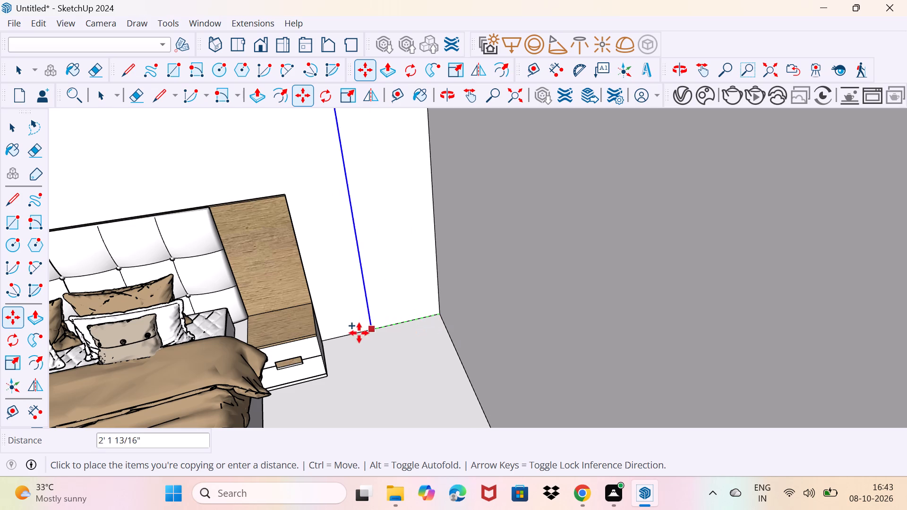
scroll(325, 340, "up", 7)
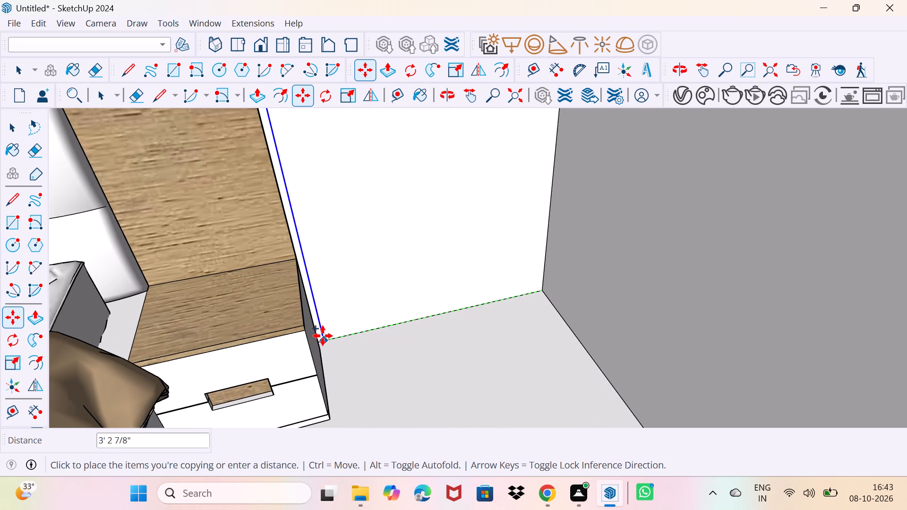
scroll(323, 336, "up", 8)
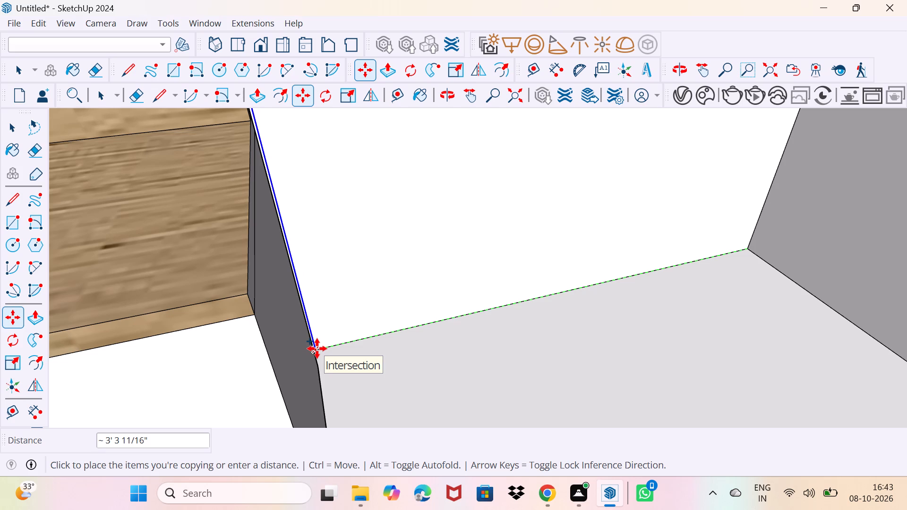
left_click(317, 348)
key("slash")
type("15")
key("Return")
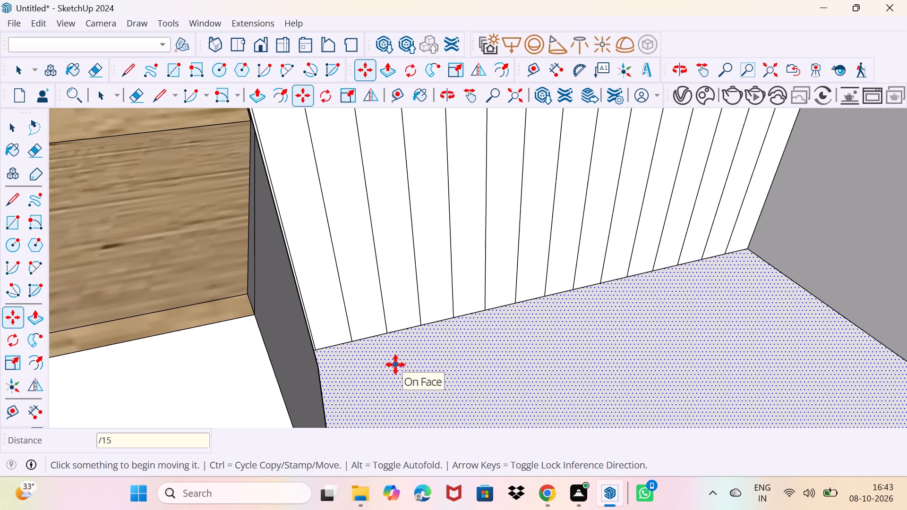
scroll(395, 365, "down", 20)
scroll(395, 365, "down", 5)
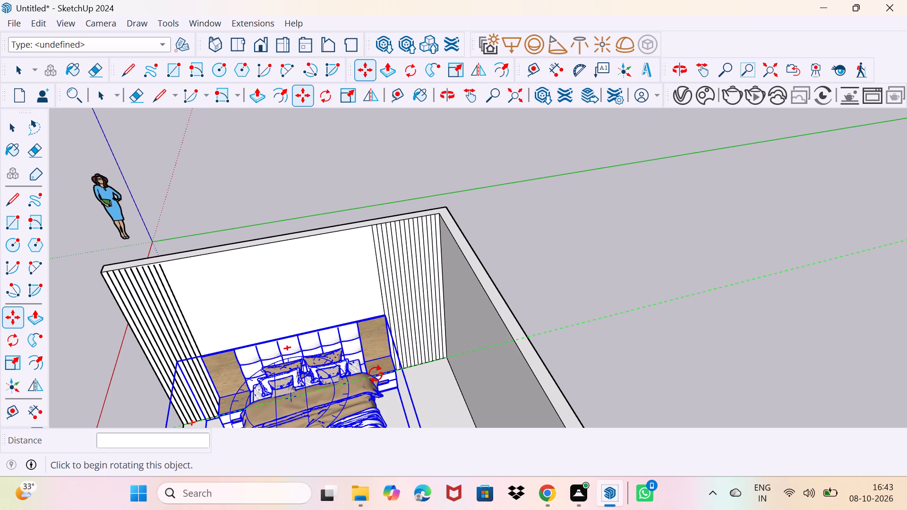
key("space")
Copy the headboard wall's inner top edge straight down the wall face by about 4 5/16".
middle_click_drag(246, 321, 261, 298)
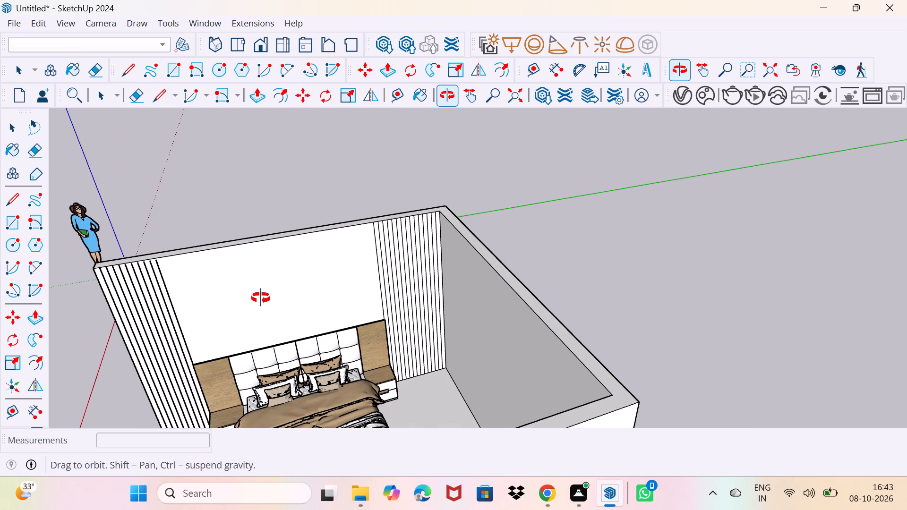
middle_click_drag(261, 298, 384, 270)
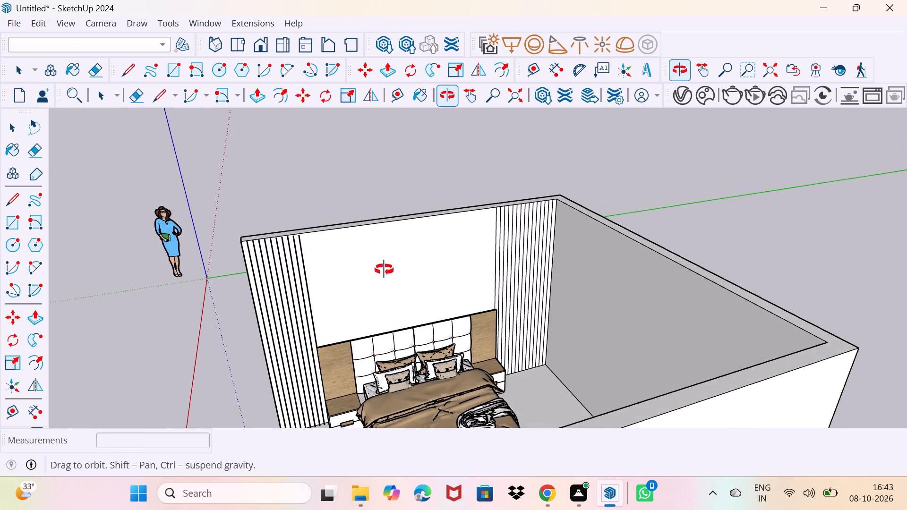
middle_click_drag(384, 270, 389, 246)
scroll(255, 264, "up", 11)
middle_click_drag(239, 193, 230, 200)
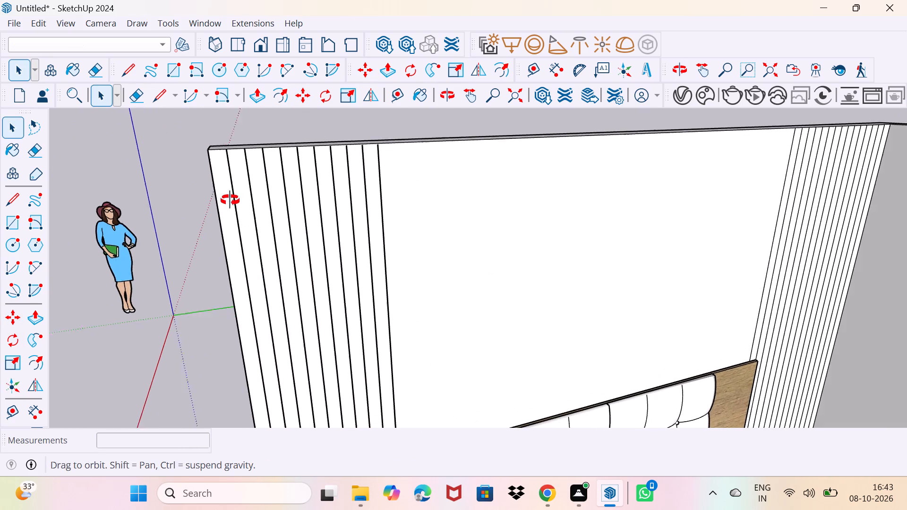
middle_click_drag(230, 200, 233, 195)
left_click(407, 141)
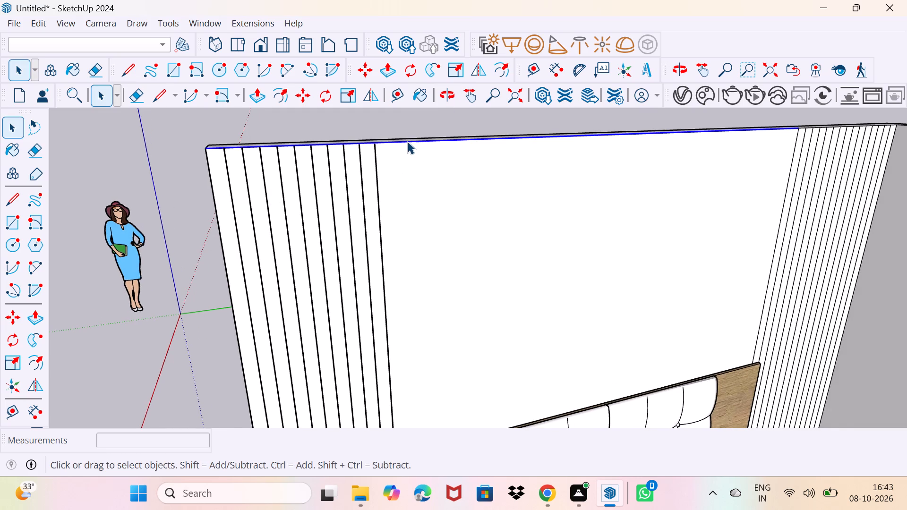
scroll(423, 150, "up", 1)
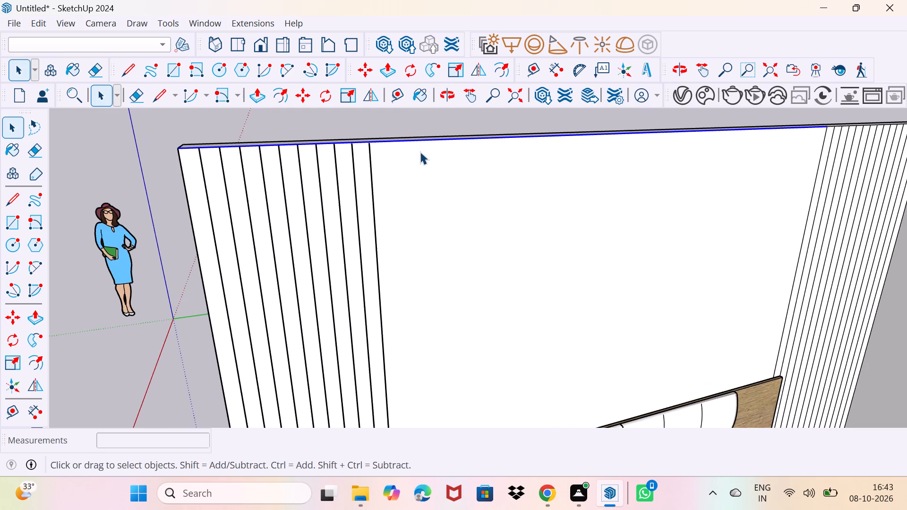
key("m")
key("Return")
left_click(425, 141)
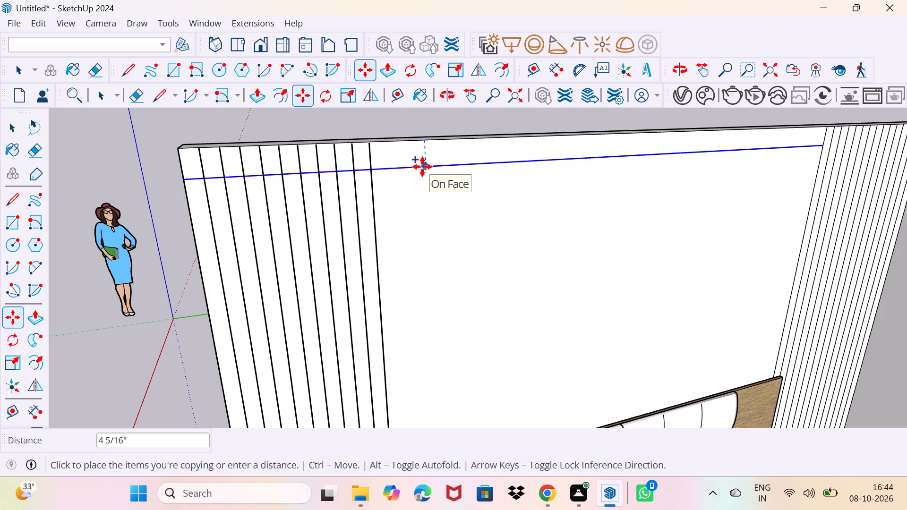
left_click(422, 167)
key("space")
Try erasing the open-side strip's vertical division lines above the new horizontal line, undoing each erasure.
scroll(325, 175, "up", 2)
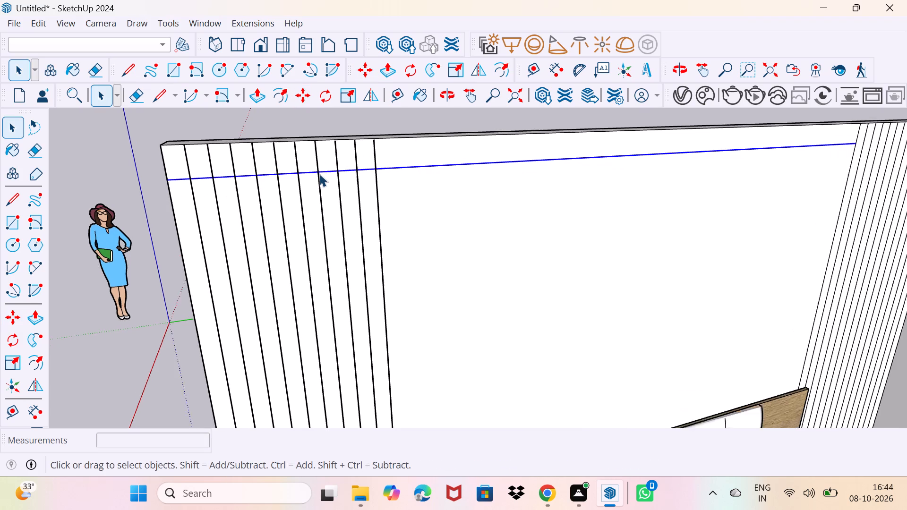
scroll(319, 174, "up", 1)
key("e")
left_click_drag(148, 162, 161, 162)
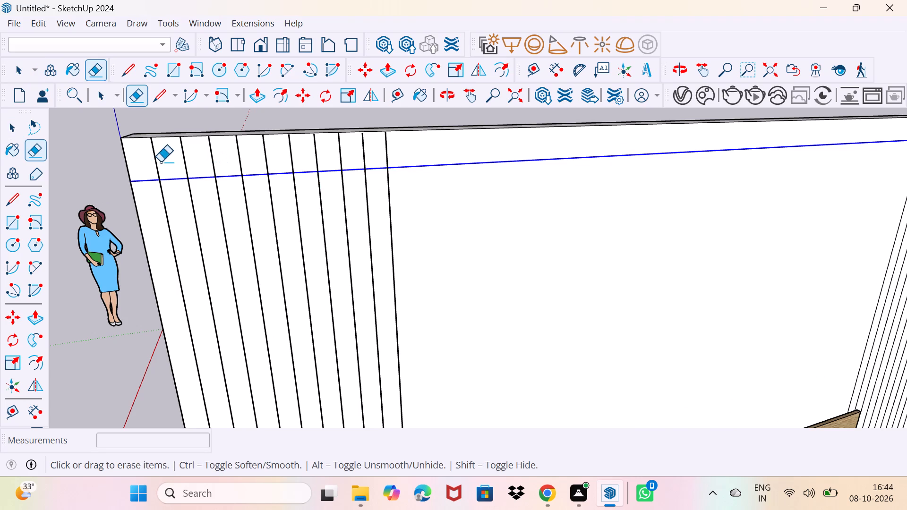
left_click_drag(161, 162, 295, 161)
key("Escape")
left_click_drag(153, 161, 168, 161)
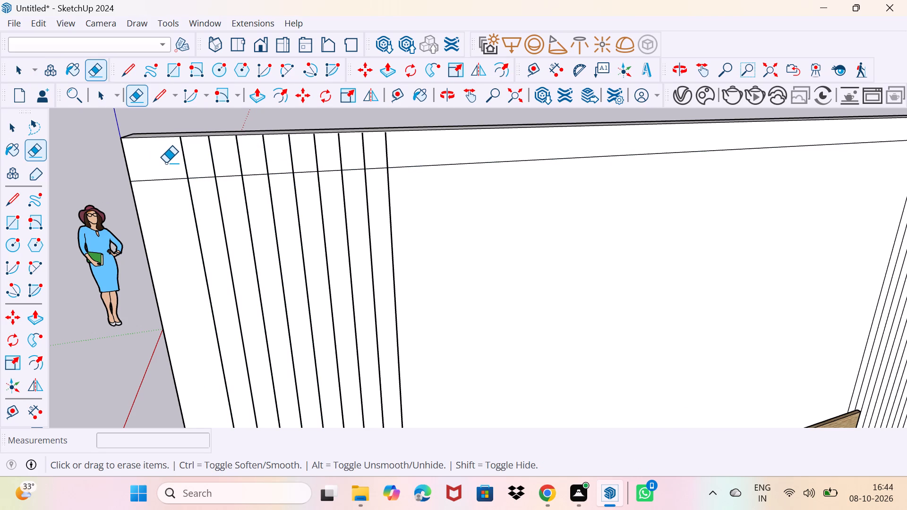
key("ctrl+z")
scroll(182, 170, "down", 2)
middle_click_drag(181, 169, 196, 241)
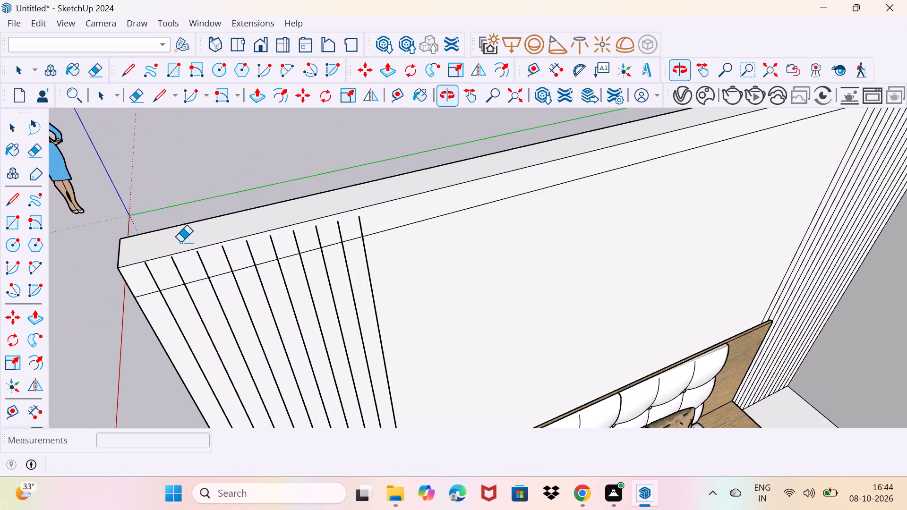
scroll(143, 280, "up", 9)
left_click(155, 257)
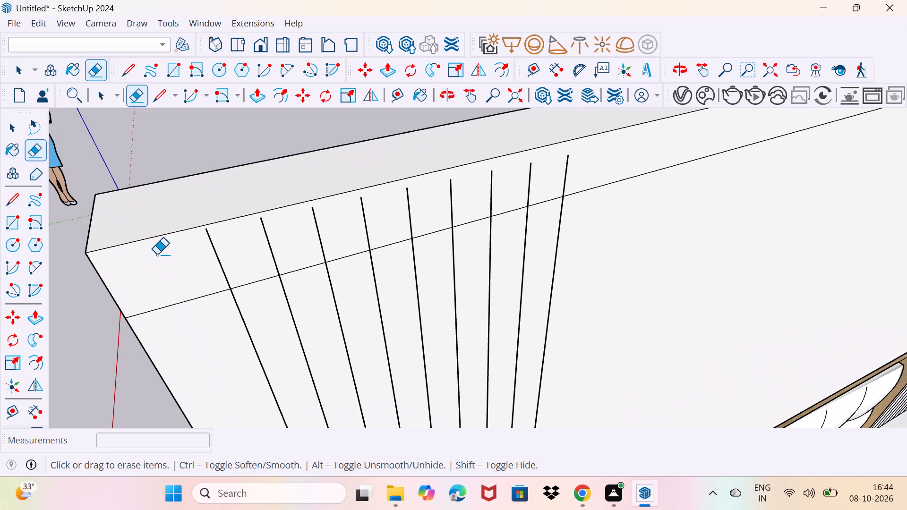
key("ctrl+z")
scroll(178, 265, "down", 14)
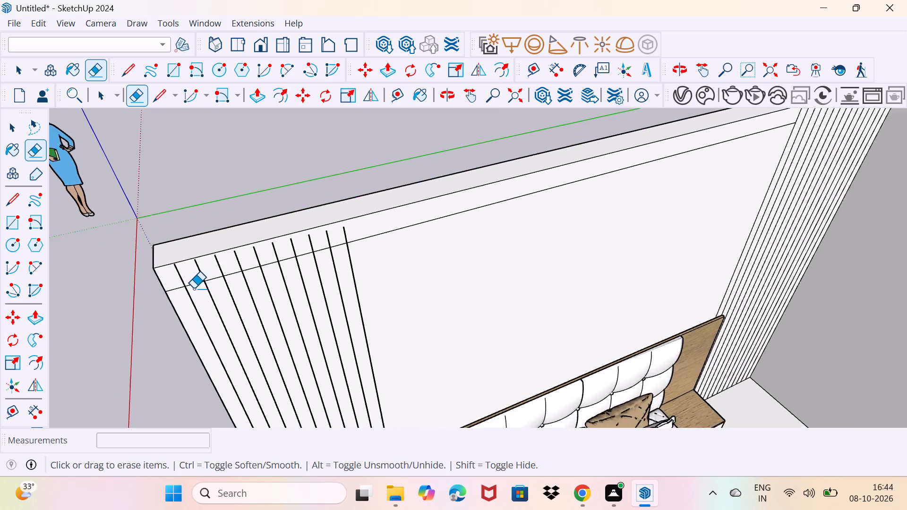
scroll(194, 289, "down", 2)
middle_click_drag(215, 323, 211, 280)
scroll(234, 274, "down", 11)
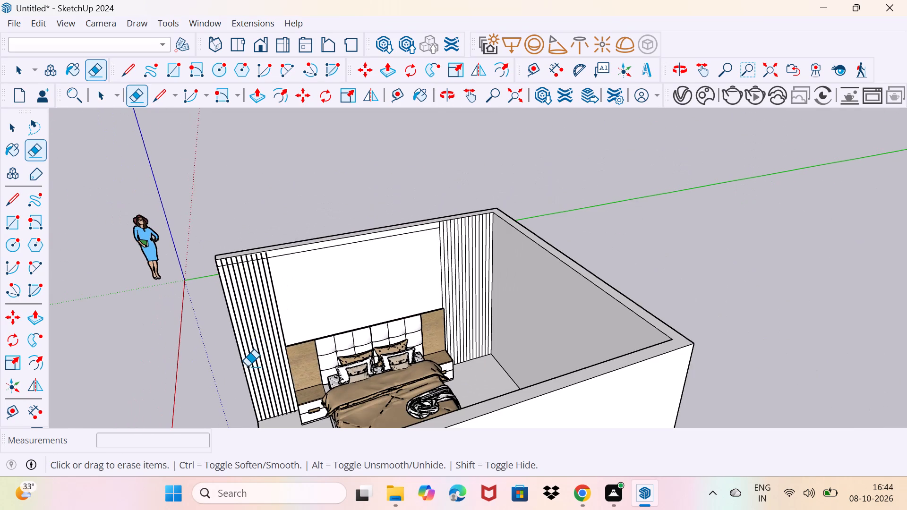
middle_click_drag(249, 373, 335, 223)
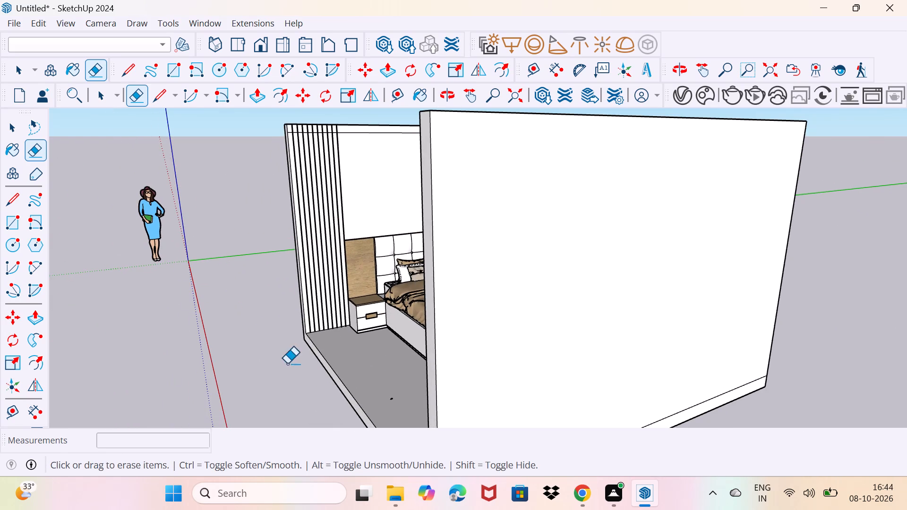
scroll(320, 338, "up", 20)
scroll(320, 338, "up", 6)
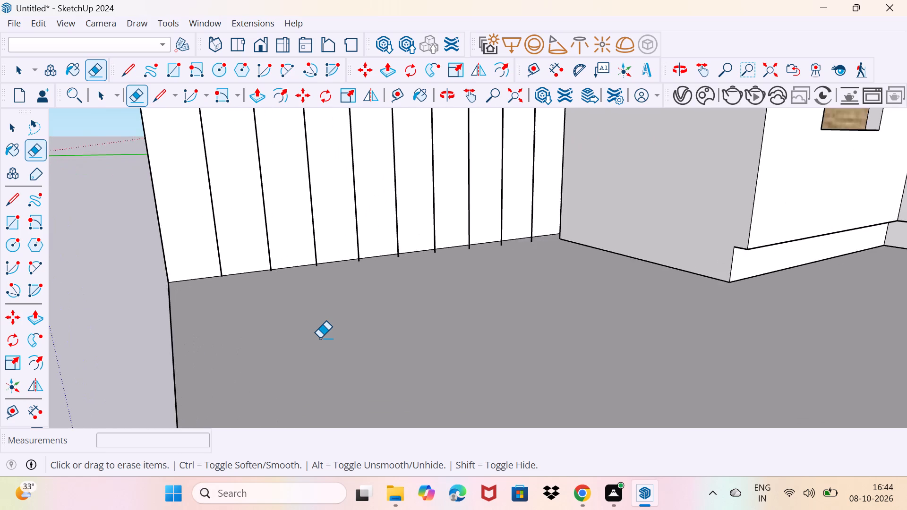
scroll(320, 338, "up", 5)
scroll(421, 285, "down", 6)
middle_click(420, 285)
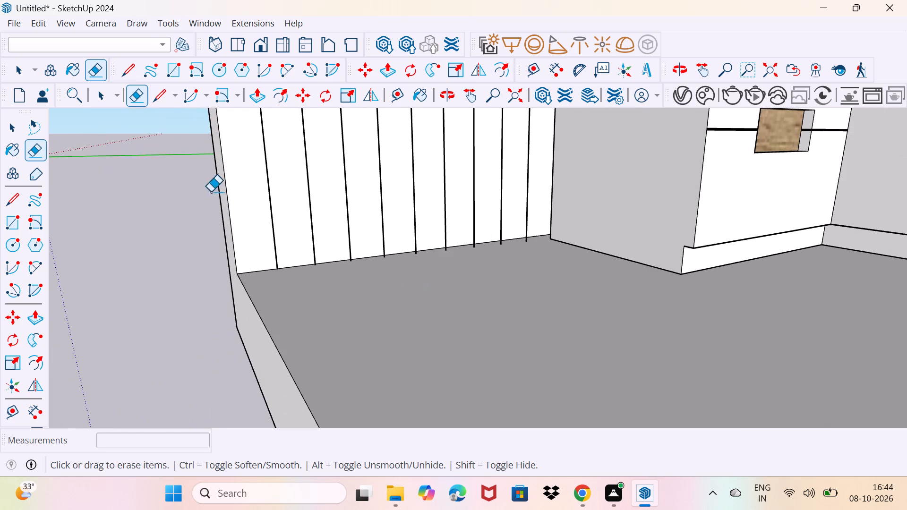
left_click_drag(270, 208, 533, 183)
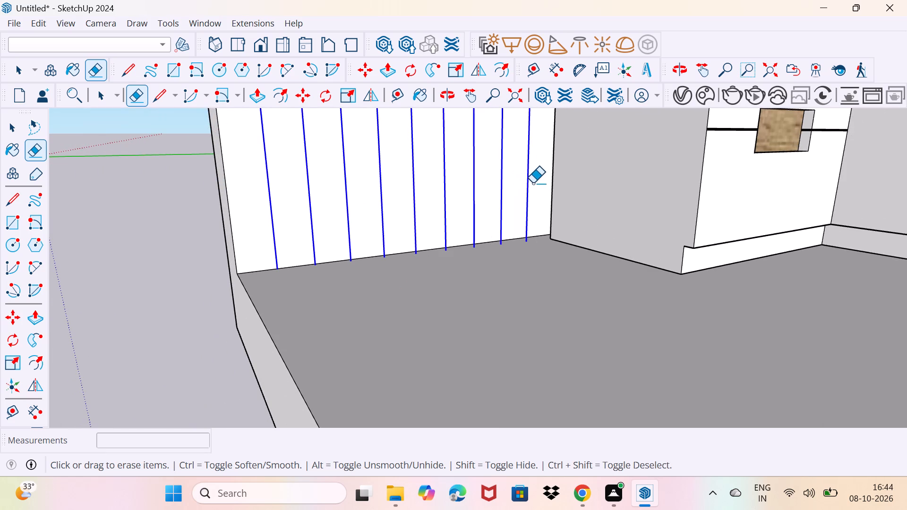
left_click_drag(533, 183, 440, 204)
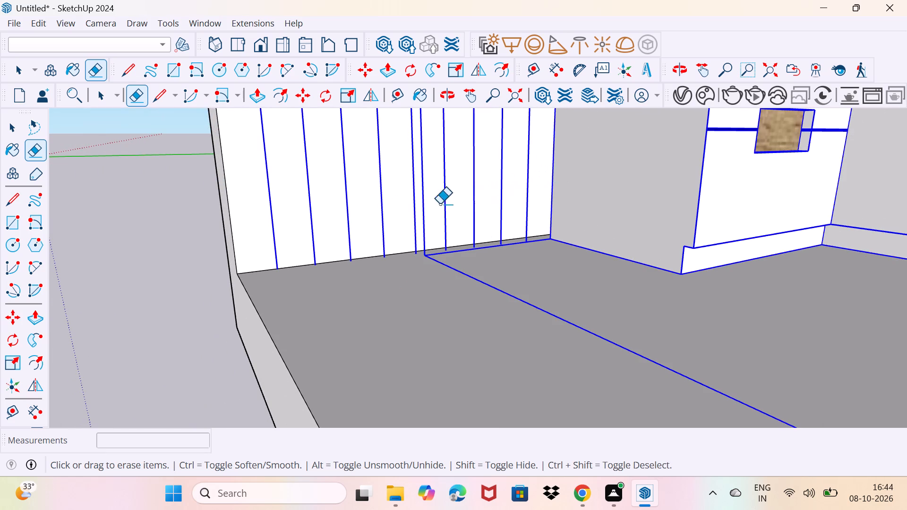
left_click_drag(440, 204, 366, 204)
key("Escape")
Erase all the vertical division lines on the headboard wall's open-side strip, including the line beside the nightstand.
left_click_drag(266, 208, 505, 170)
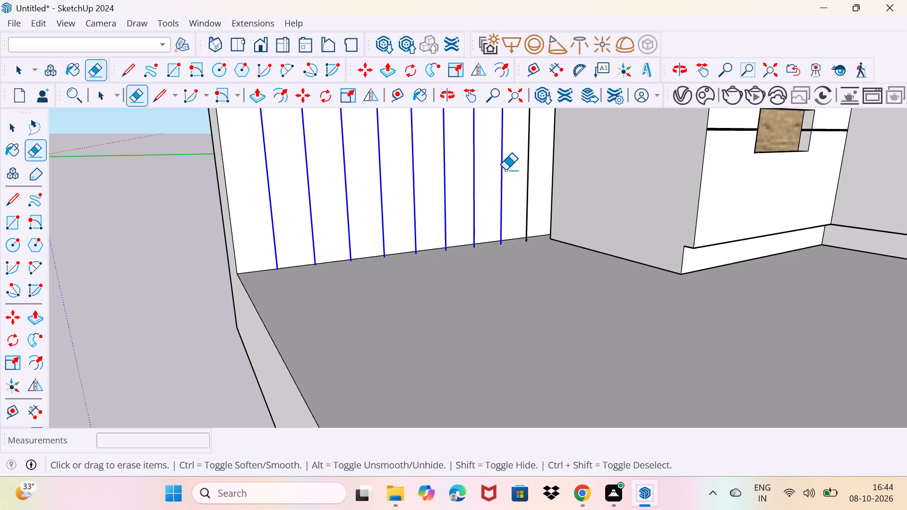
left_click_drag(505, 170, 532, 166)
scroll(470, 193, "down", 11)
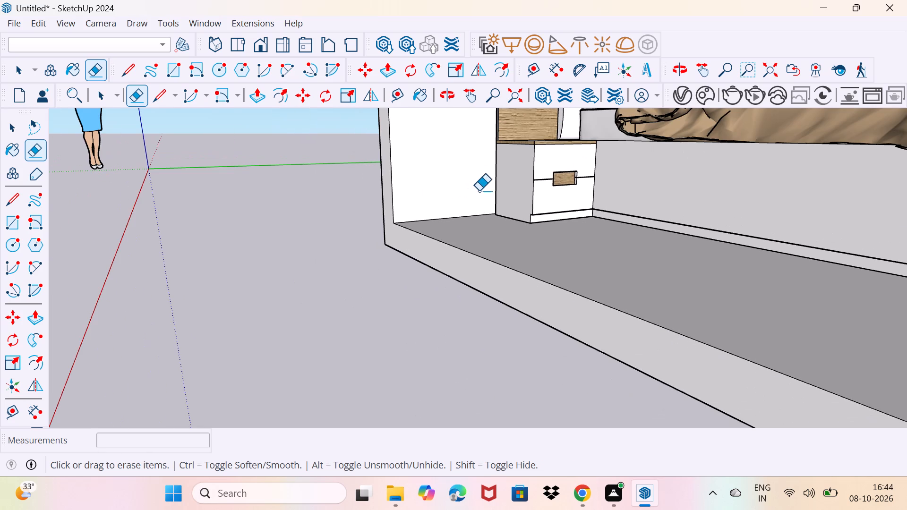
middle_click_drag(481, 190, 440, 413, "shift")
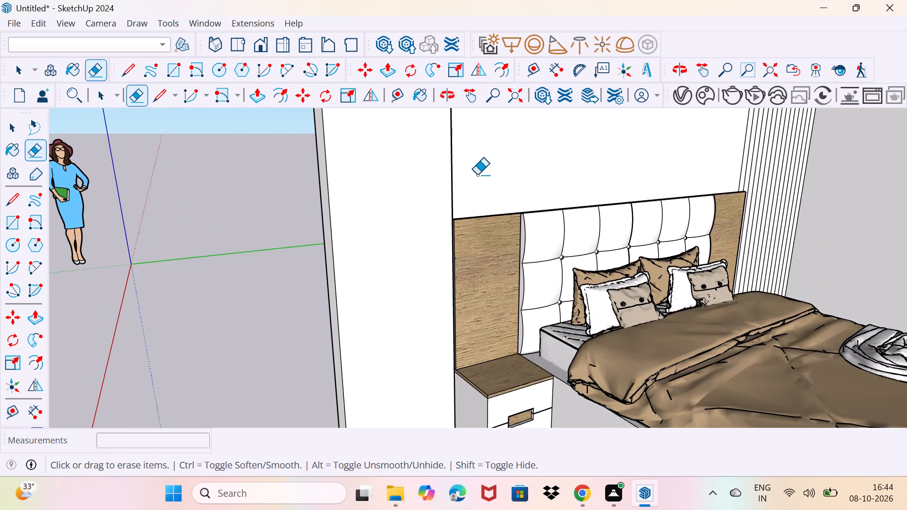
left_click_drag(451, 174, 439, 174)
scroll(455, 172, "down", 6)
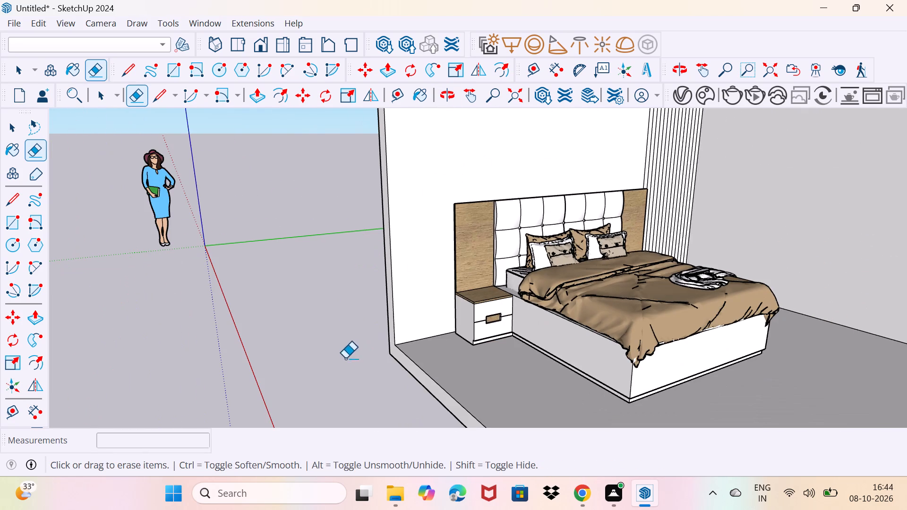
key("space")
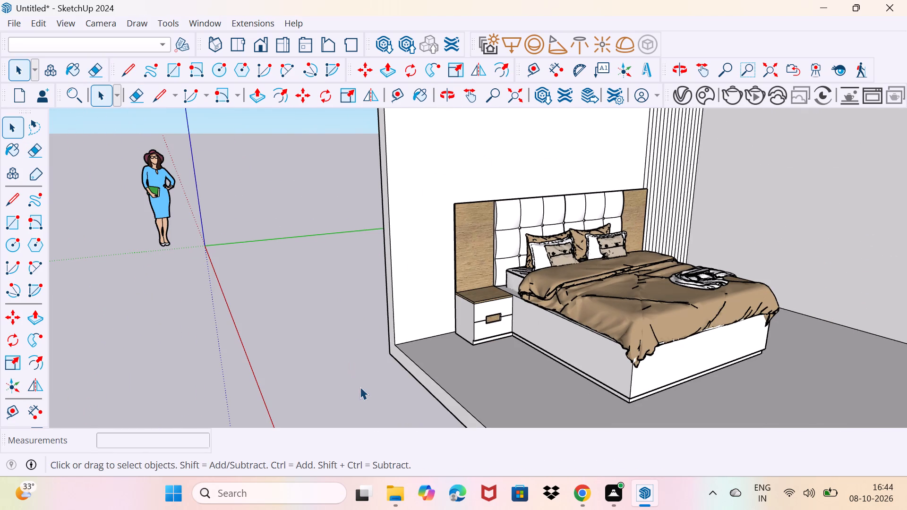
Copy the headboard wall's open-end vertical edge about 2' 3 5/16" to the nearest nightstand, dividing the distance into 12 equal spaces.
scroll(383, 349, "up", 7)
left_click(406, 331)
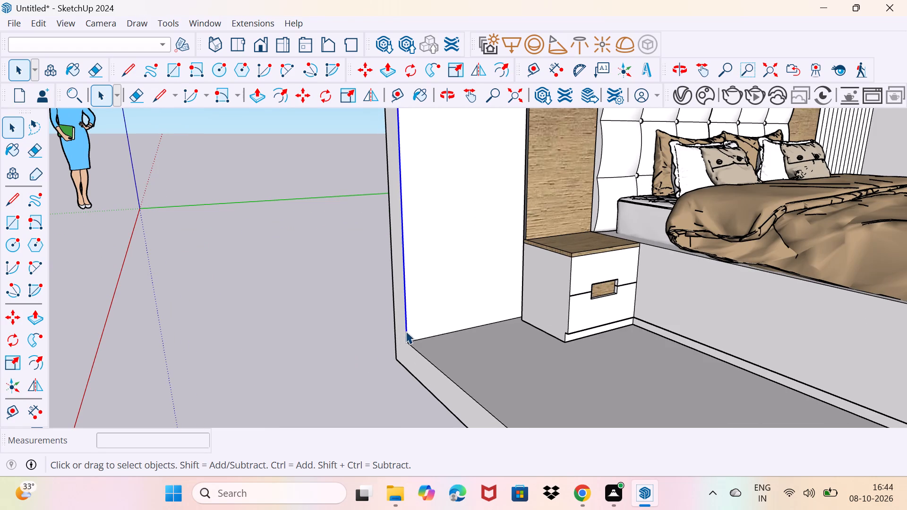
scroll(405, 353, "up", 2)
key("m")
left_click(406, 341)
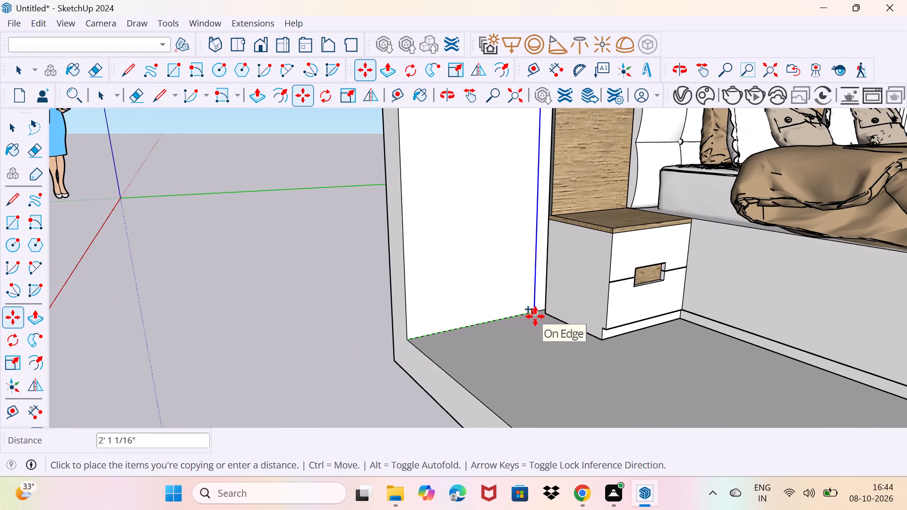
scroll(535, 316, "up", 13)
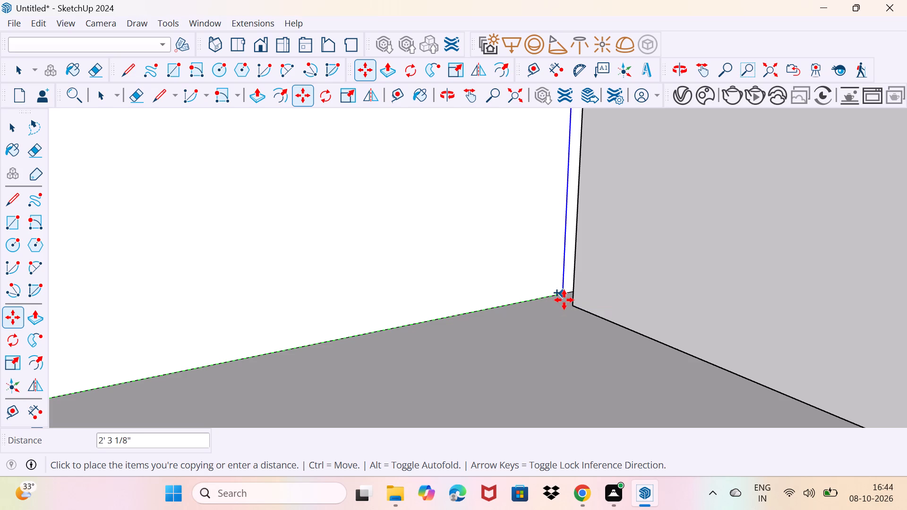
left_click(566, 299)
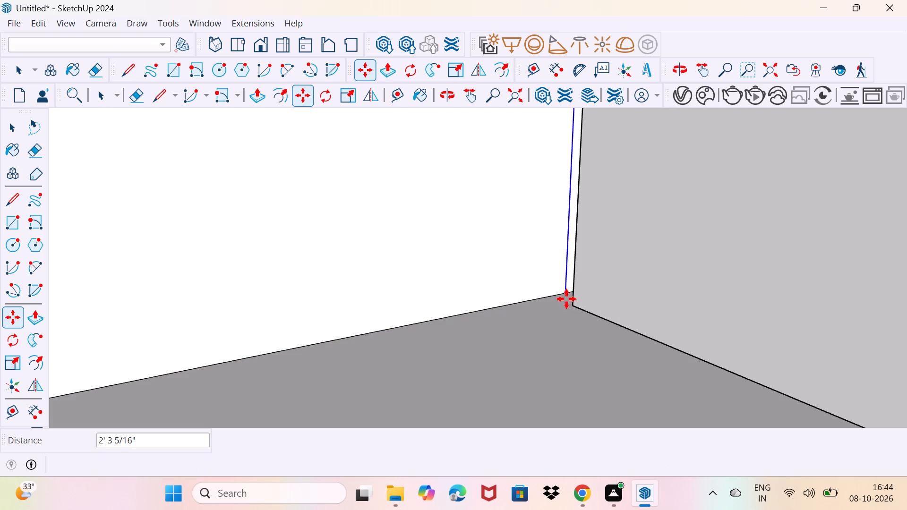
key("slash")
key("1")
key("2")
key("Return")
scroll(566, 299, "down", 16)
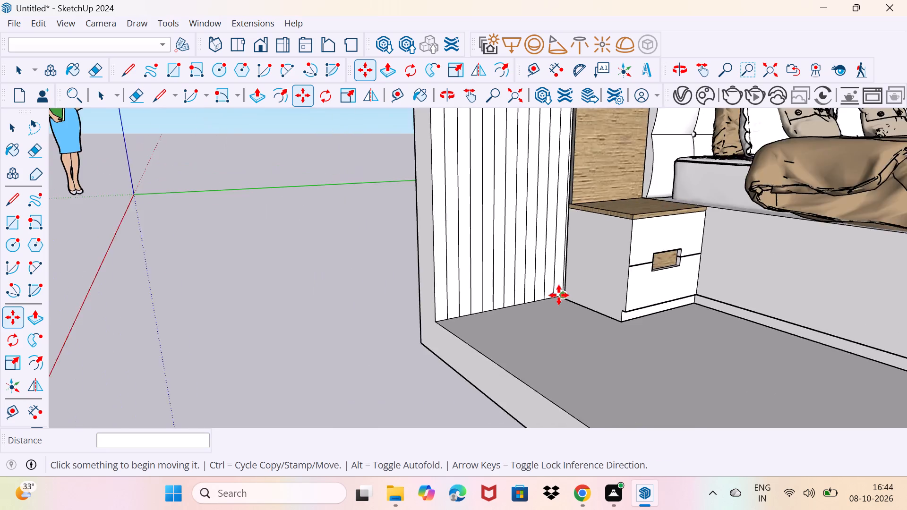
scroll(559, 295, "down", 6)
middle_click_drag(603, 292, 534, 325)
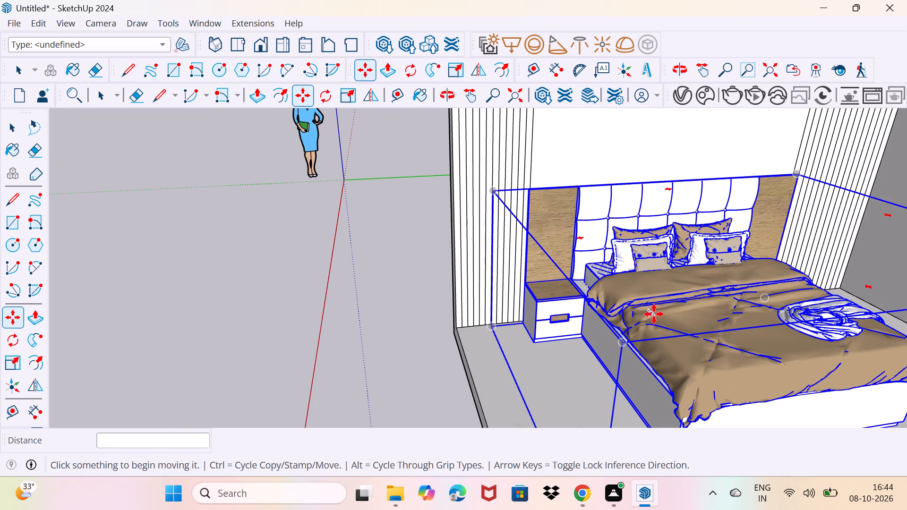
middle_click_drag(654, 314, 623, 340)
scroll(623, 340, "down", 3)
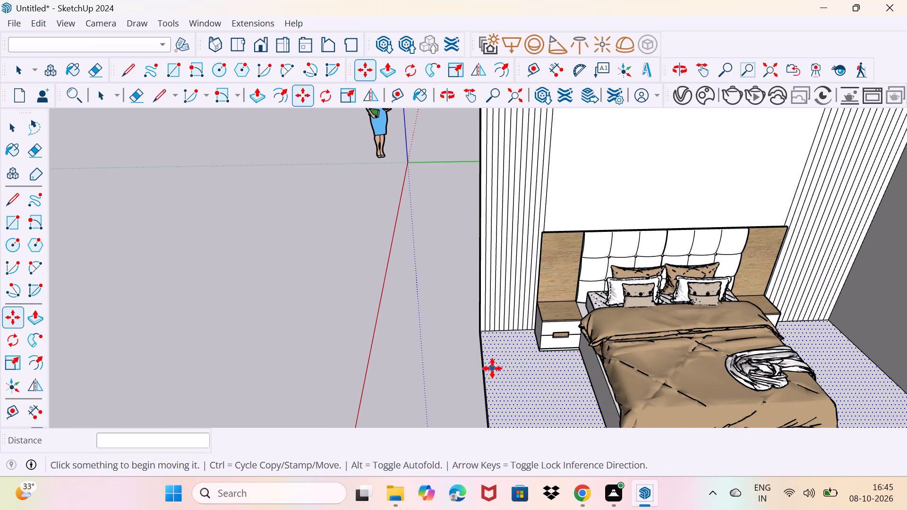
key("space")
left_click_drag(416, 378, 424, 367)
Push/Pull the outermost vertical strip at the headboard wall's open end by 0.5" as a new starting face.
middle_click_drag(415, 367, 530, 304)
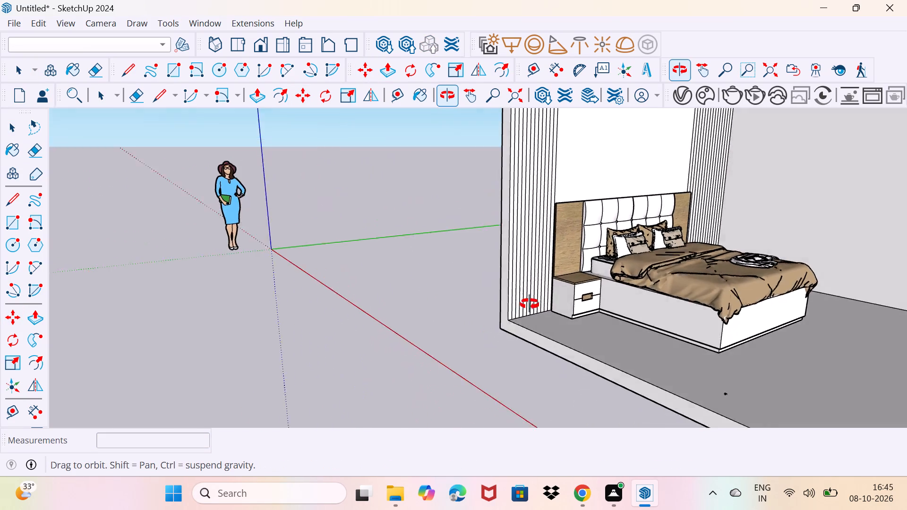
middle_click_drag(530, 304, 462, 321)
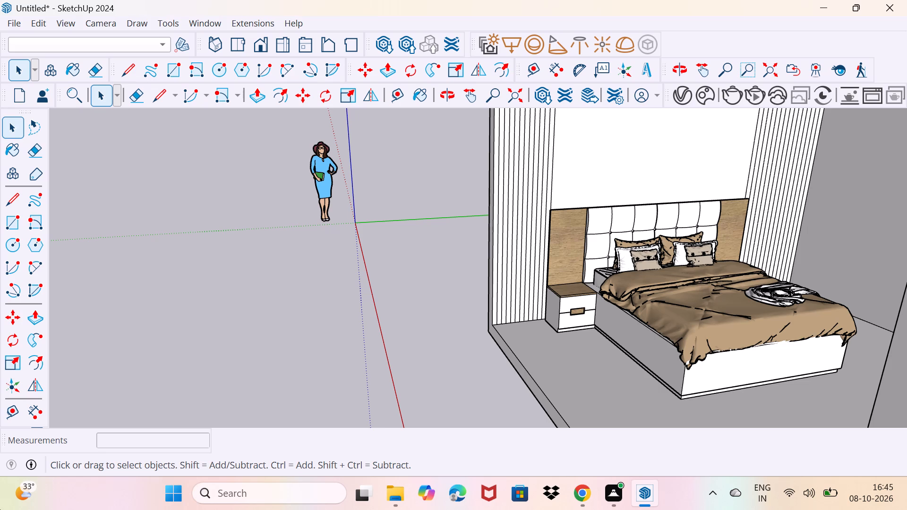
middle_click_drag(579, 255, 560, 309)
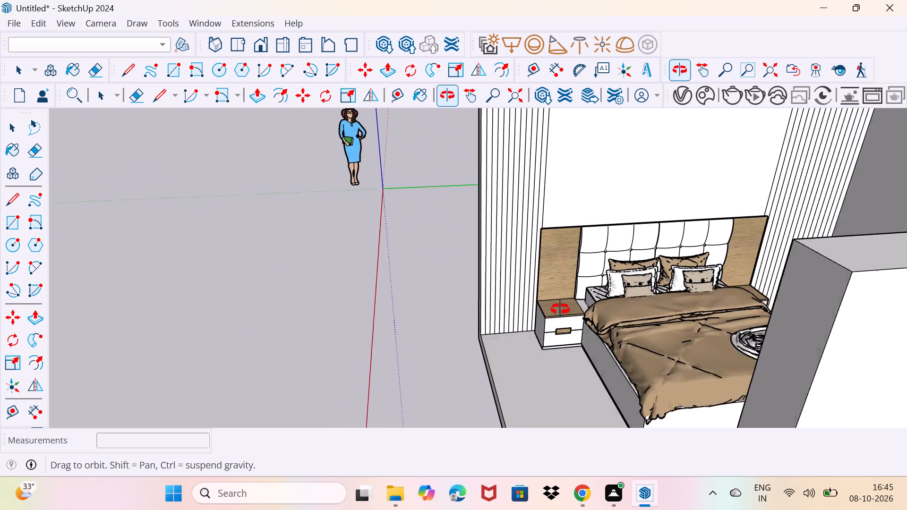
middle_click_drag(560, 309, 561, 313)
scroll(502, 251, "up", 9)
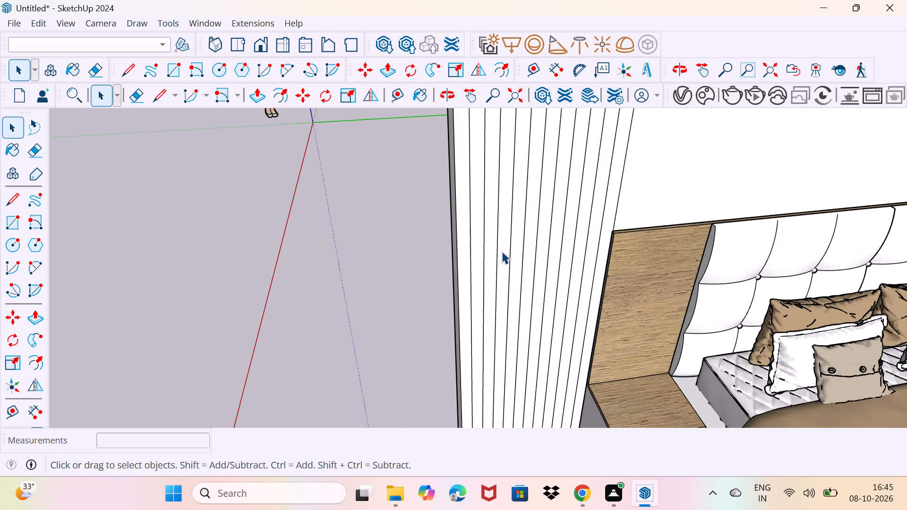
scroll(473, 278, "up", 3)
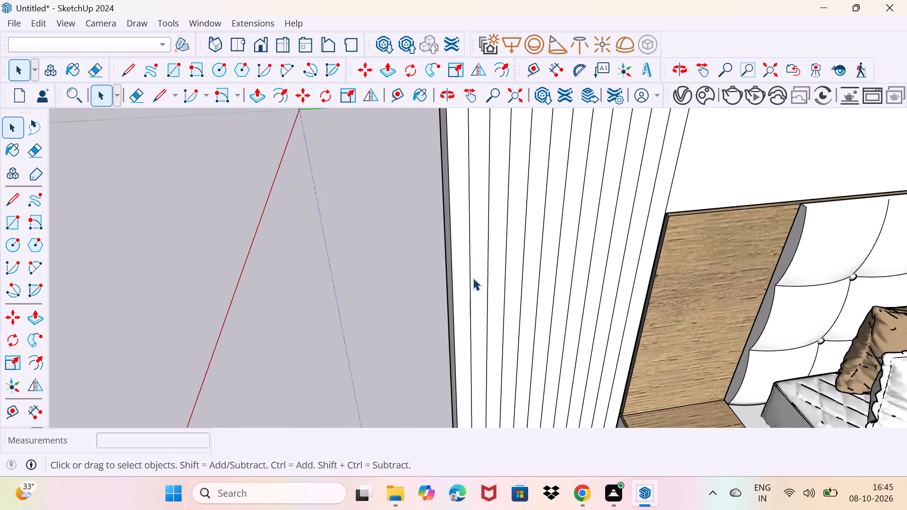
scroll(452, 272, "up", 3)
middle_click_drag(466, 279, 458, 280)
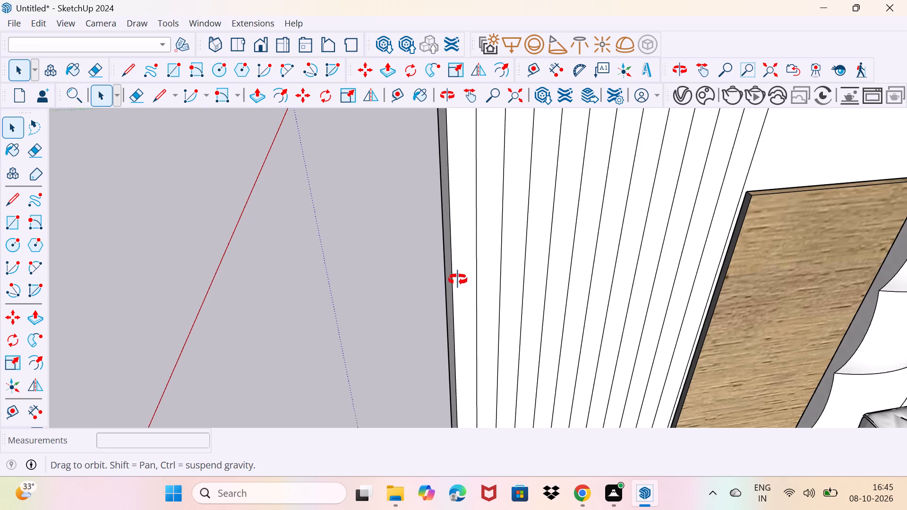
middle_click_drag(458, 280, 468, 299)
scroll(468, 299, "up", 1)
left_click(465, 293)
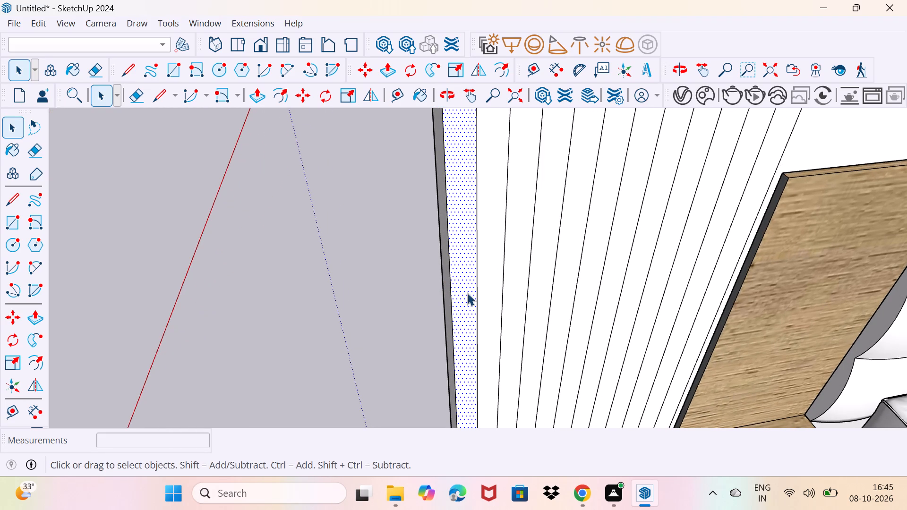
key("p")
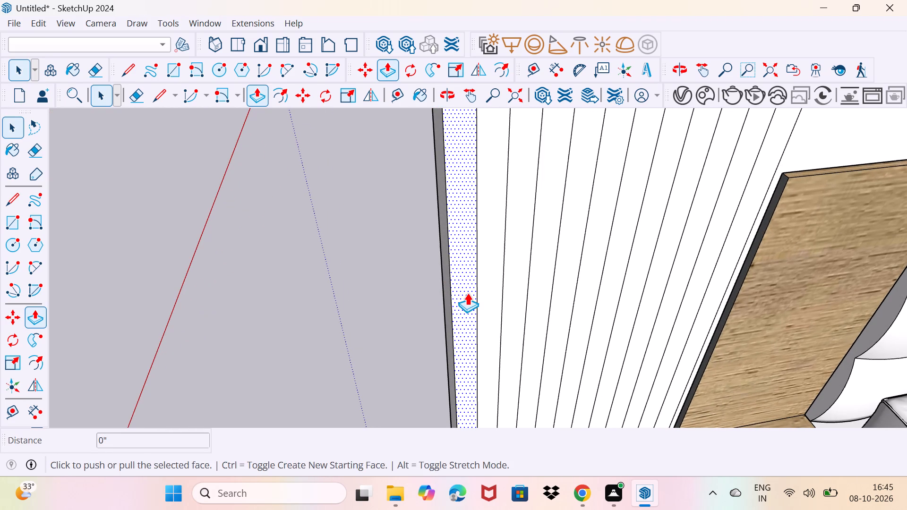
left_click(467, 293)
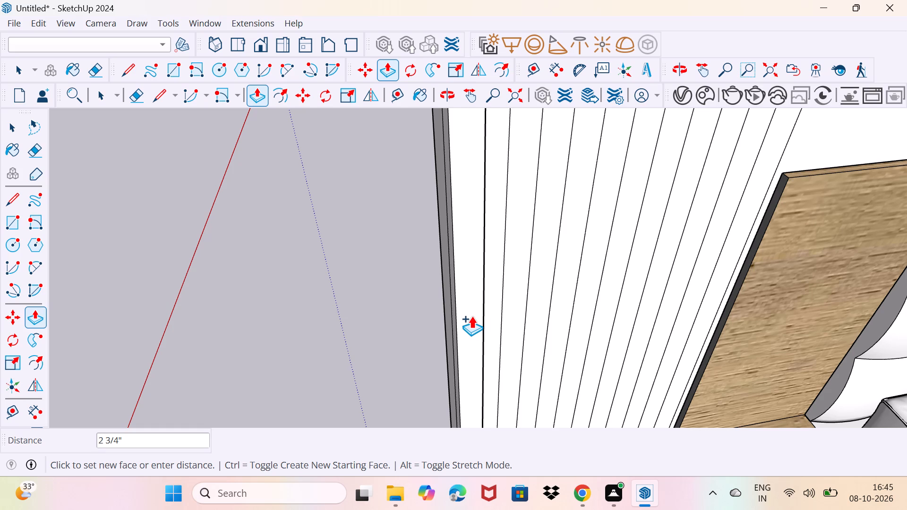
type("0.")
type("5\"")
key("Return")
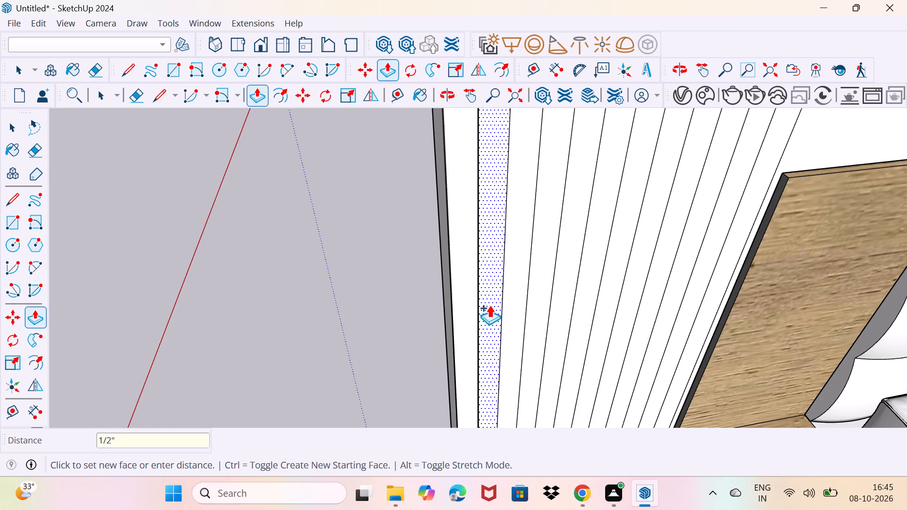
Repeat the 0.5" Push/Pull on each of the remaining 11 open-end strips, working across to the nightstand.
double_click(492, 305)
double_click(522, 301)
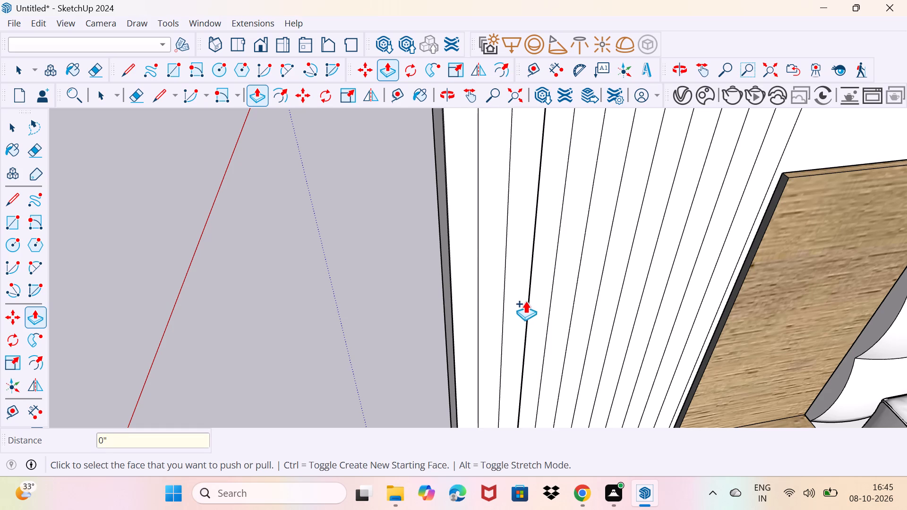
double_click(540, 298)
double_click(566, 295)
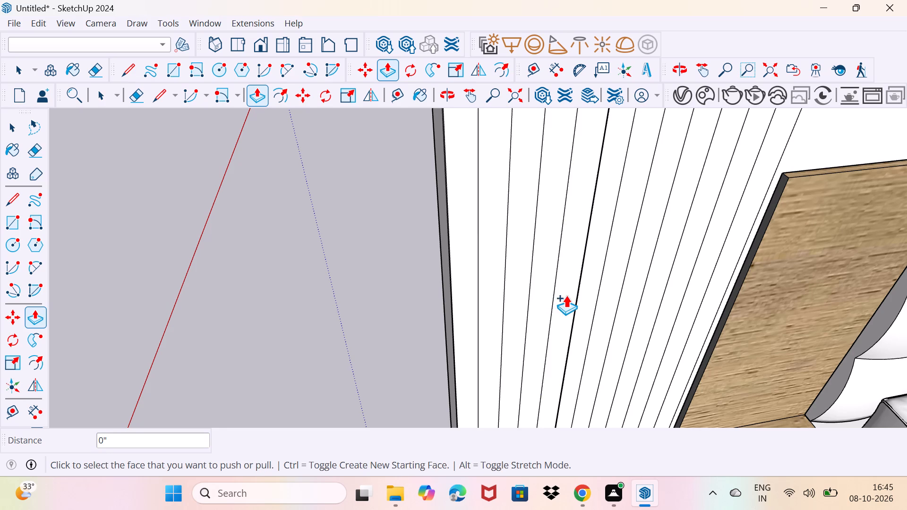
double_click(589, 289)
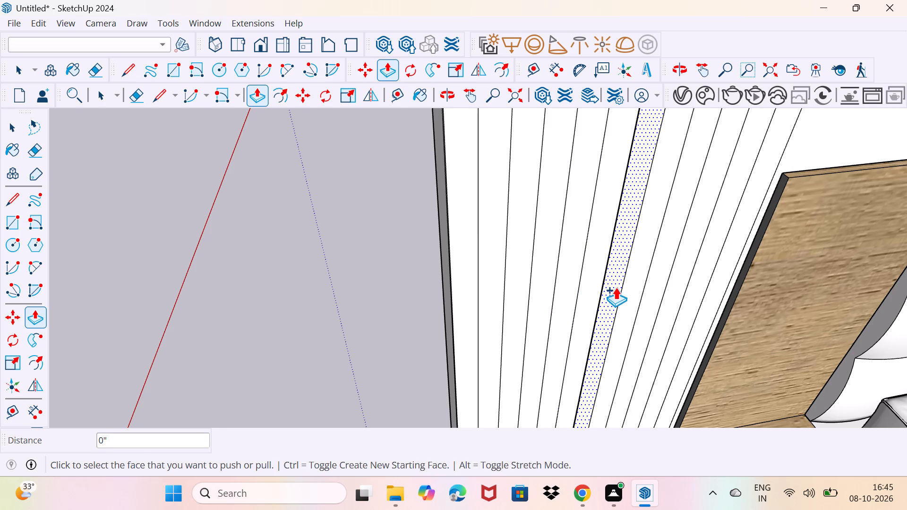
double_click(616, 287)
double_click(630, 285)
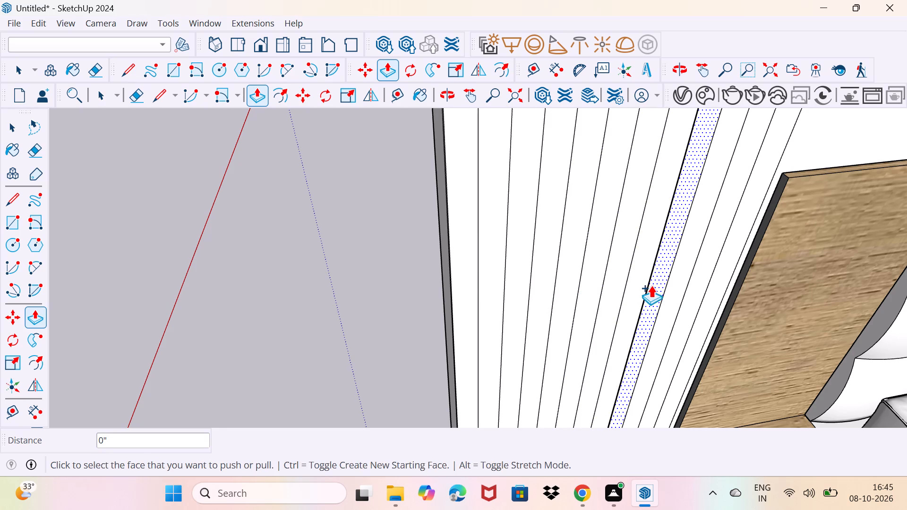
double_click(653, 285)
double_click(677, 283)
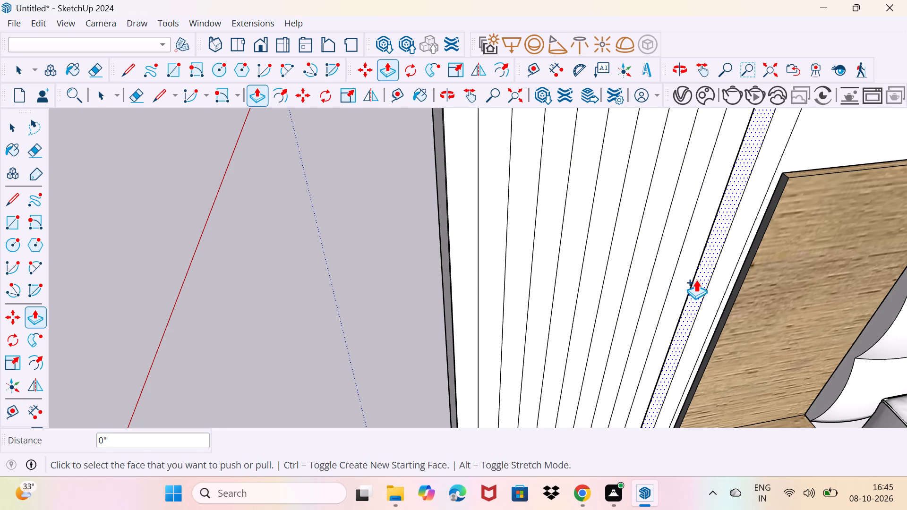
left_click(698, 280)
left_click(698, 280)
double_click(720, 276)
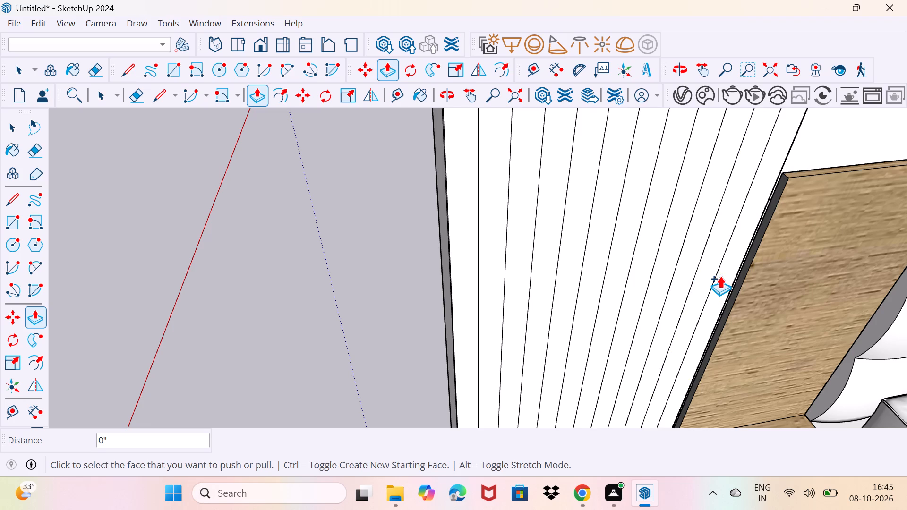
Inspect the upper ends of the vertical strips on both sides of the headboard wall.
scroll(725, 284, "down", 14)
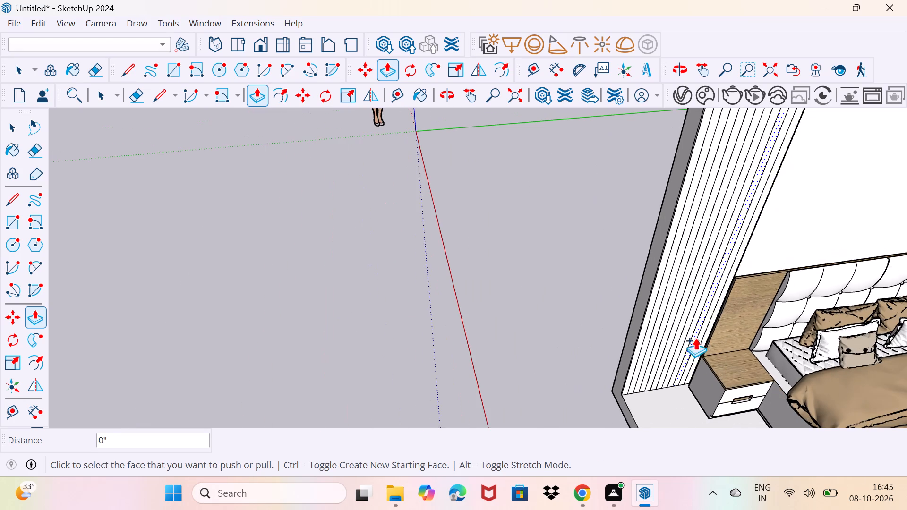
scroll(727, 307, "down", 3)
middle_click_drag(752, 278, 501, 374)
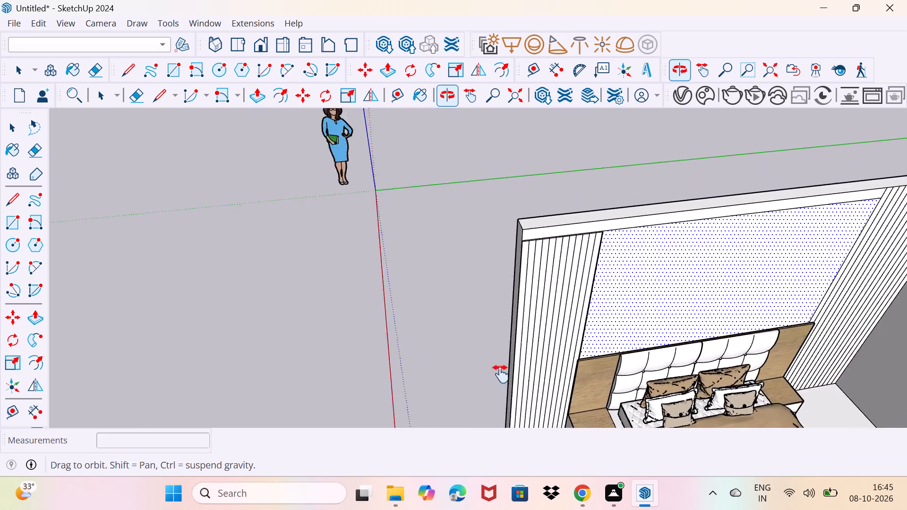
middle_click_drag(501, 374, 317, 363)
scroll(584, 270, "up", 3)
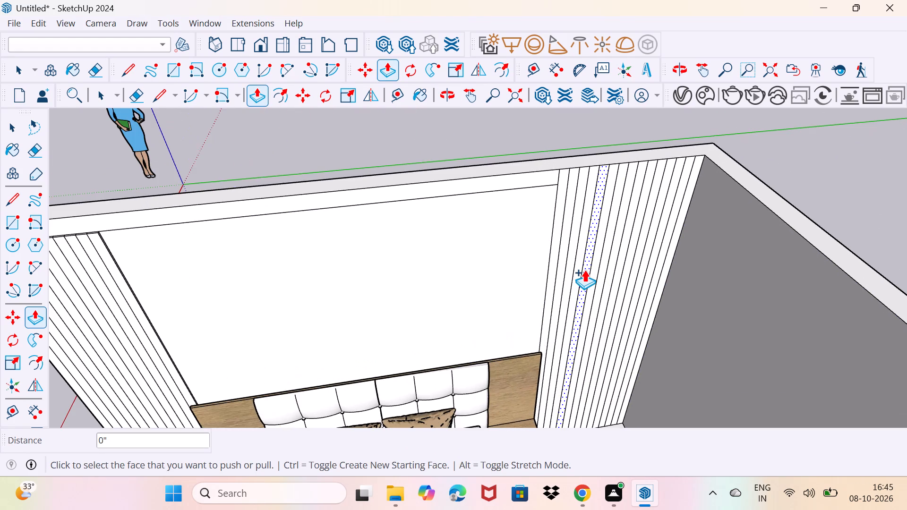
scroll(584, 270, "up", 3)
key("space")
scroll(551, 313, "down", 7)
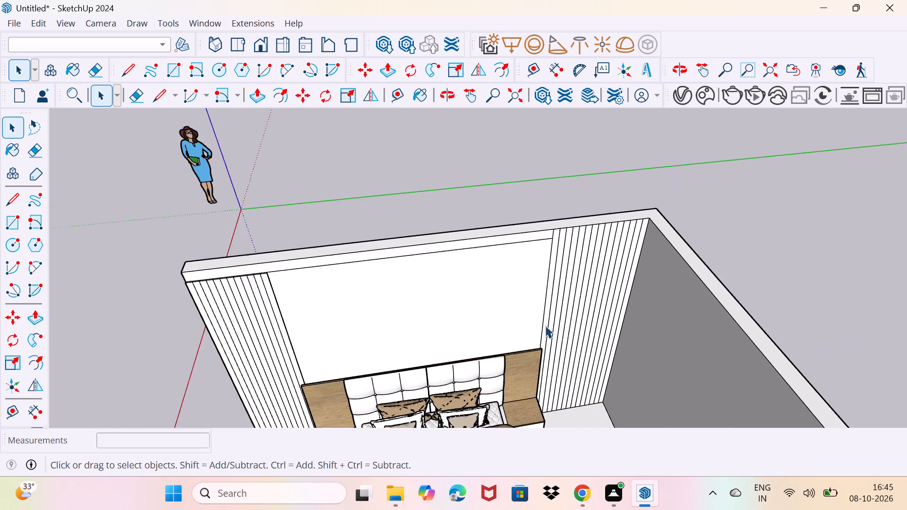
scroll(545, 325, "down", 1)
Push/Pull the U-shaped end face of the floor and walls at the room's open side outward by about 10 1/8".
middle_click_drag(463, 365, 667, 178)
scroll(642, 228, "down", 2)
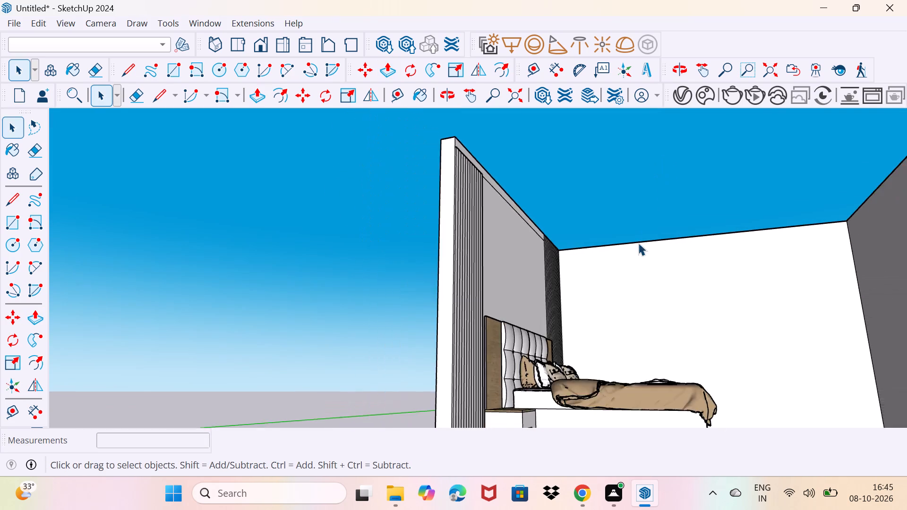
scroll(638, 243, "down", 7)
middle_click_drag(643, 275, 531, 381)
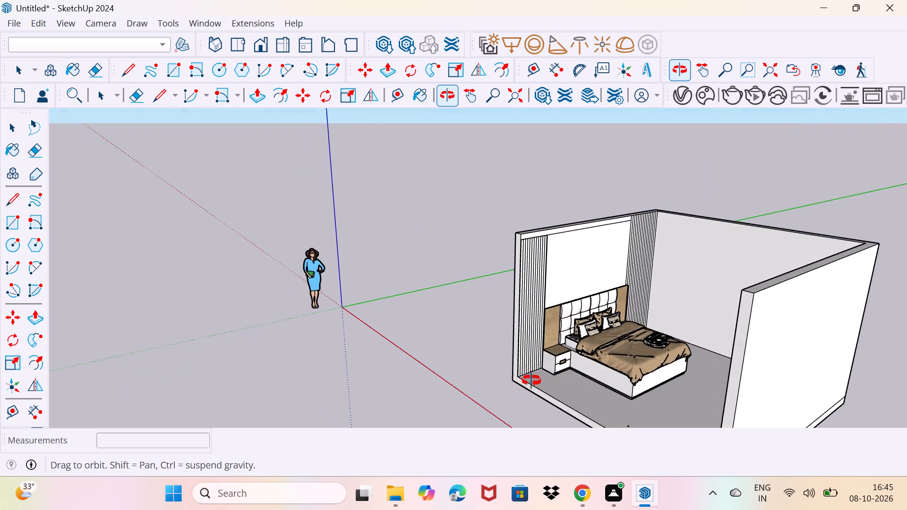
middle_click_drag(531, 381, 659, 313)
scroll(662, 345, "up", 2)
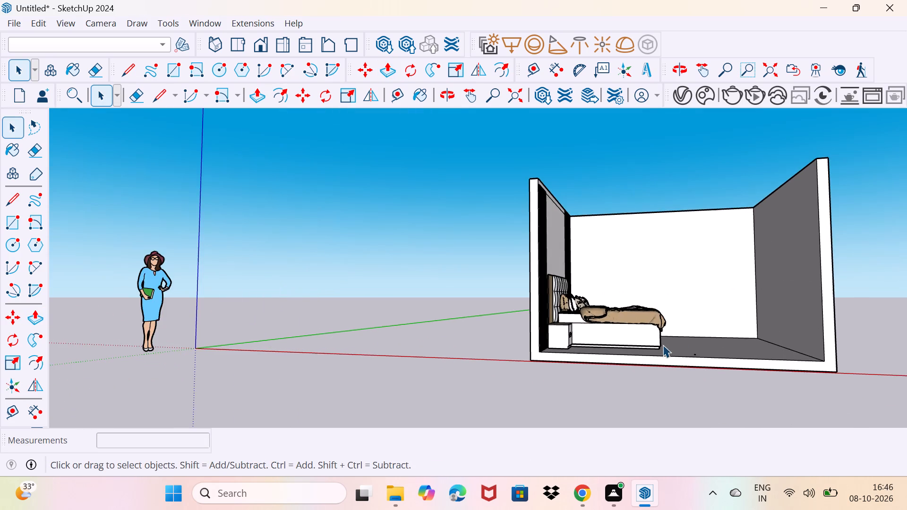
middle_click_drag(711, 335, 689, 359)
scroll(689, 359, "up", 1)
left_click(842, 394)
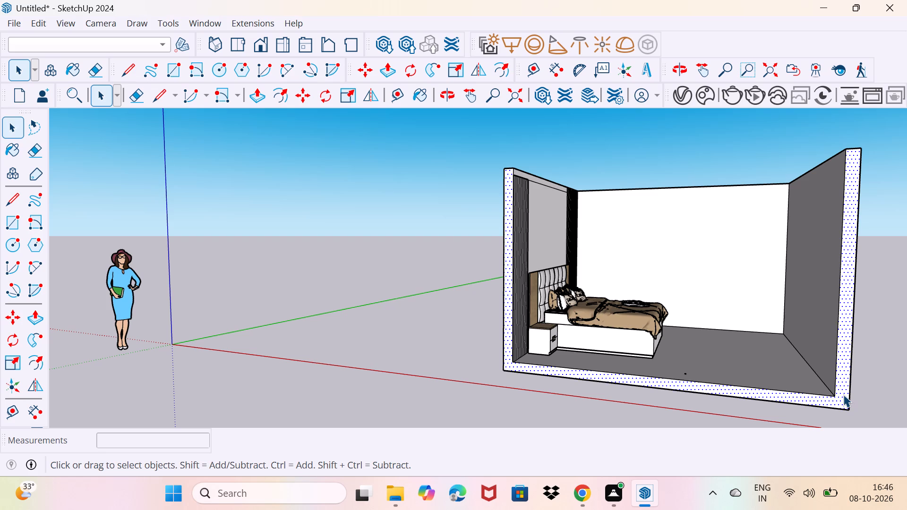
key("p")
left_click(843, 394)
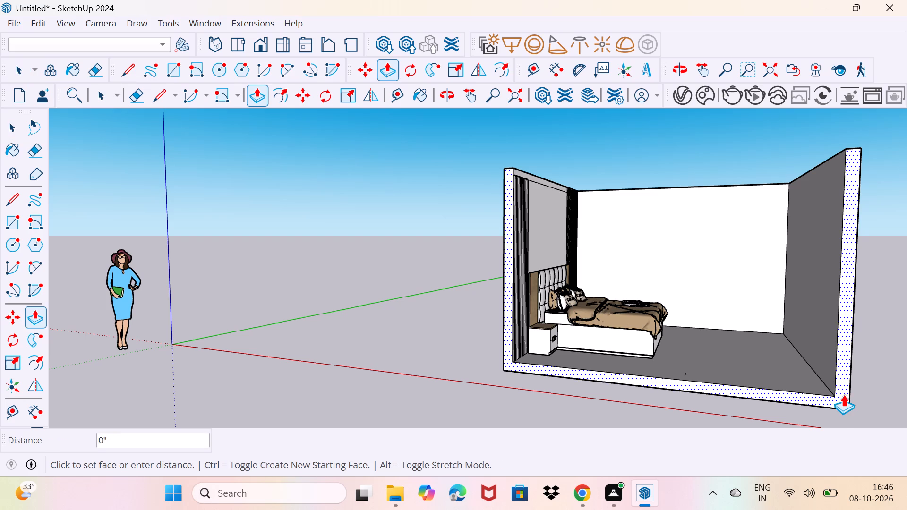
left_click(843, 404)
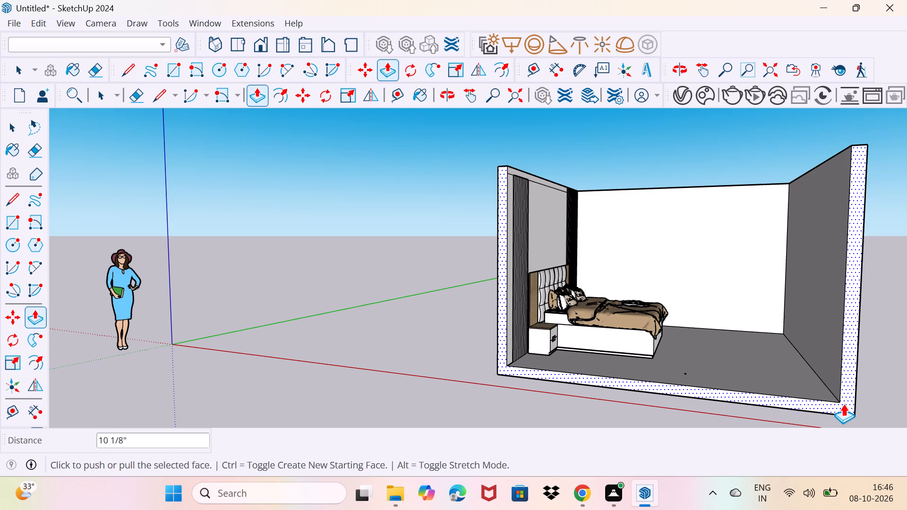
Draw a horizontal line about 3' 3 11/16" long across the upper ends of the corner-side strips, continuing the header band's lower edge.
key("space")
left_click(762, 377)
middle_click_drag(767, 367, 690, 424)
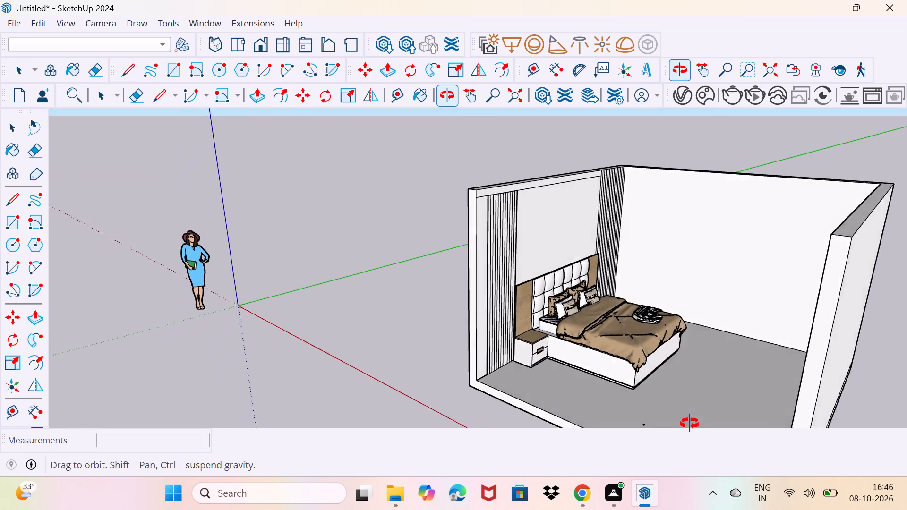
middle_click_drag(690, 424, 650, 431)
scroll(462, 221, "up", 7)
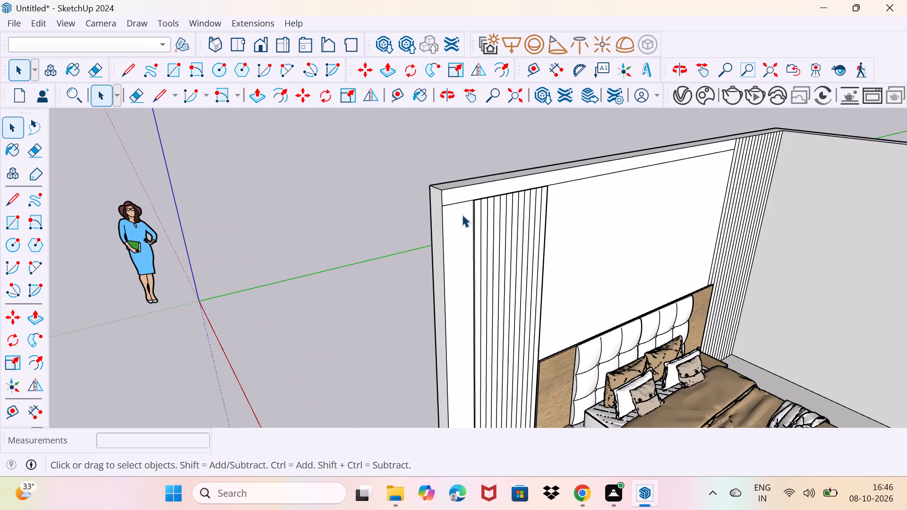
middle_click_drag(634, 160, 492, 167)
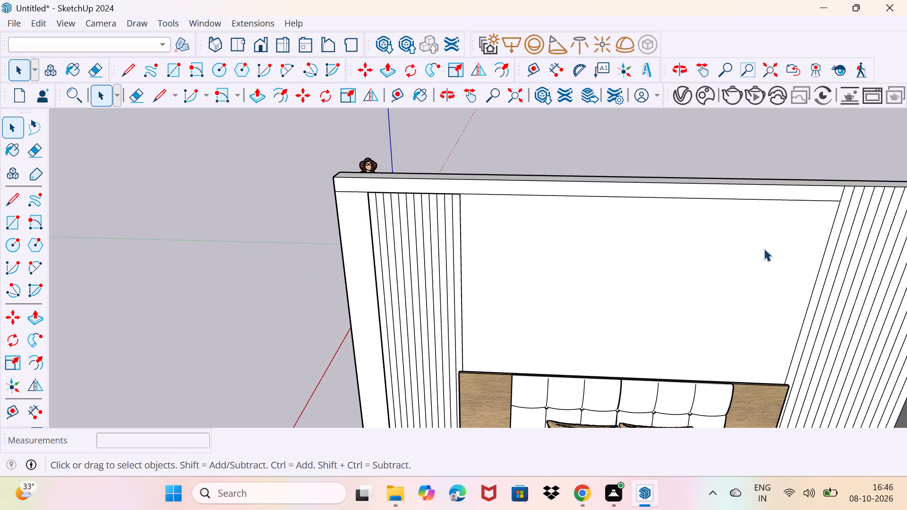
middle_click_drag(774, 243, 490, 246)
scroll(582, 234, "up", 1)
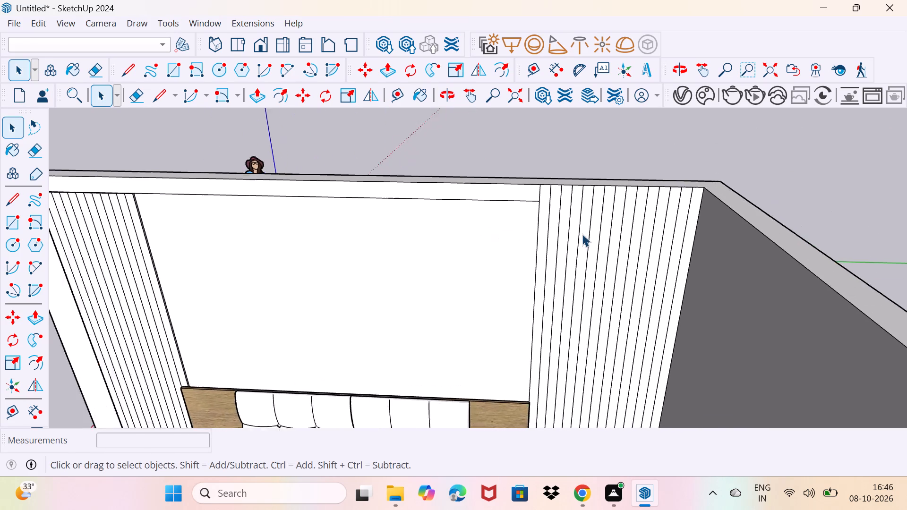
scroll(582, 234, "up", 2)
key("l")
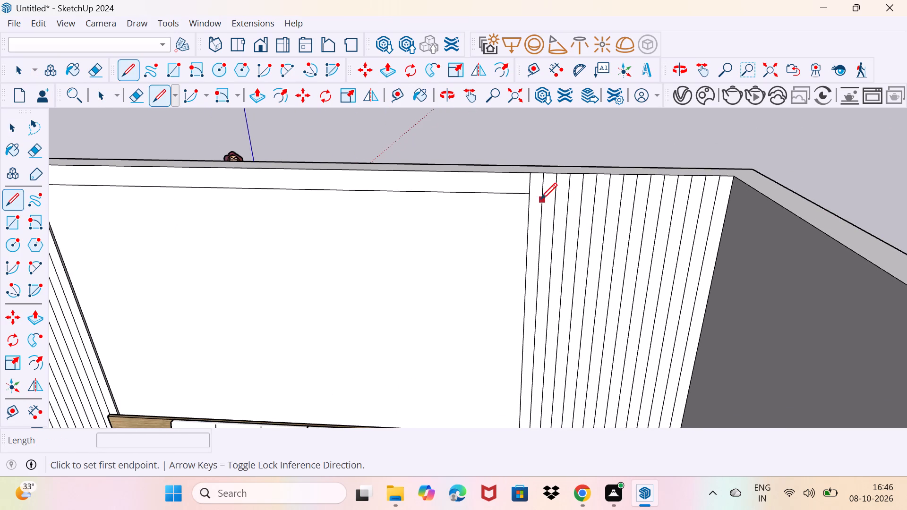
left_click_drag(529, 199, 536, 201)
left_click(732, 192)
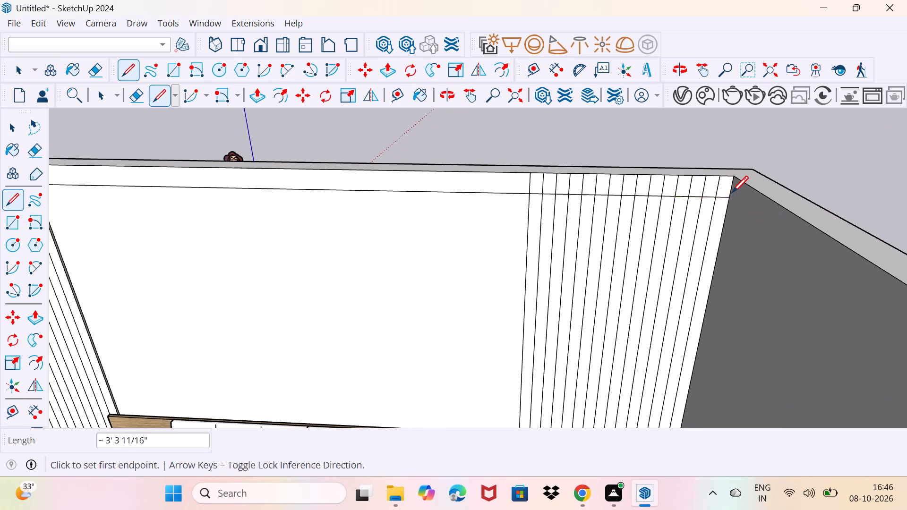
key("space")
Erase the short vertical edges of the corner-side strips above the new horizontal line, clearing the header band.
key("e")
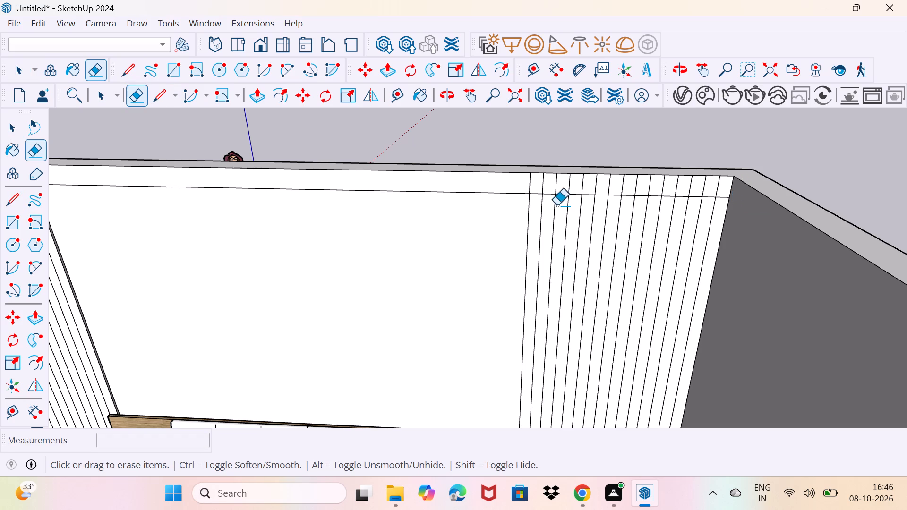
left_click_drag(531, 185, 664, 187)
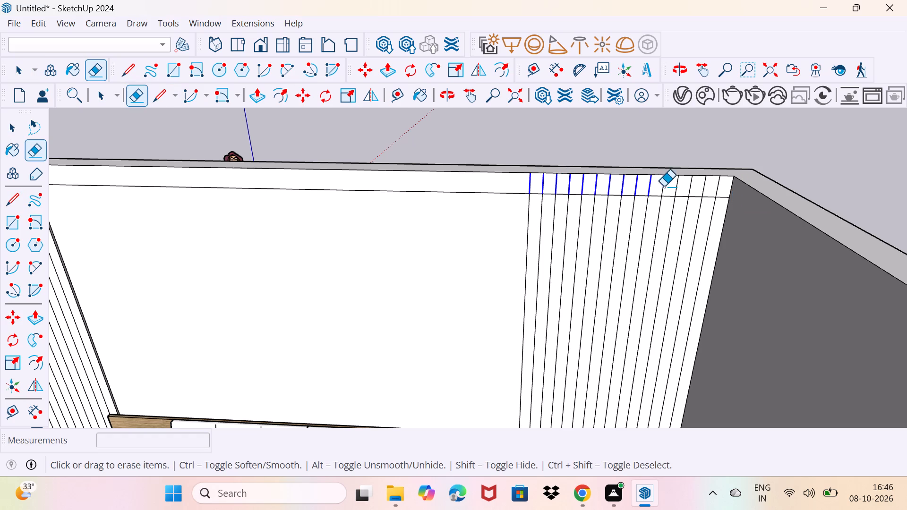
left_click_drag(664, 187, 719, 188)
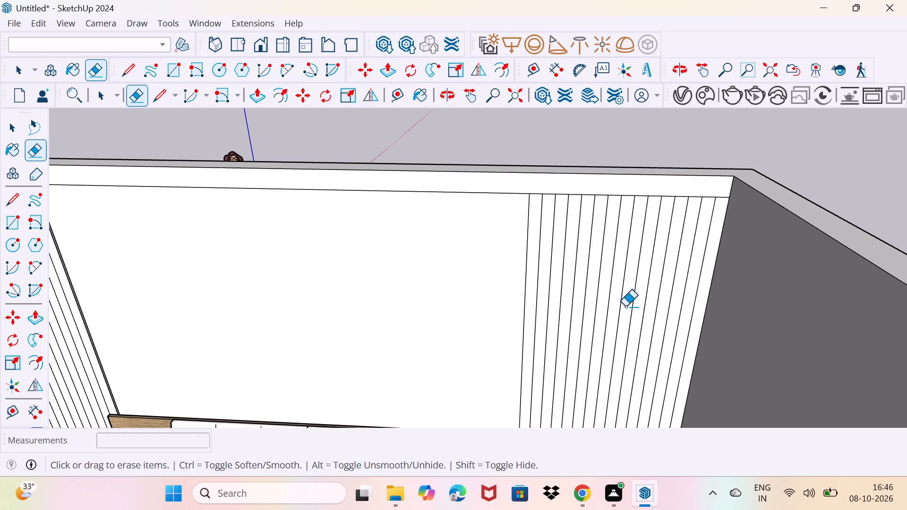
key("space")
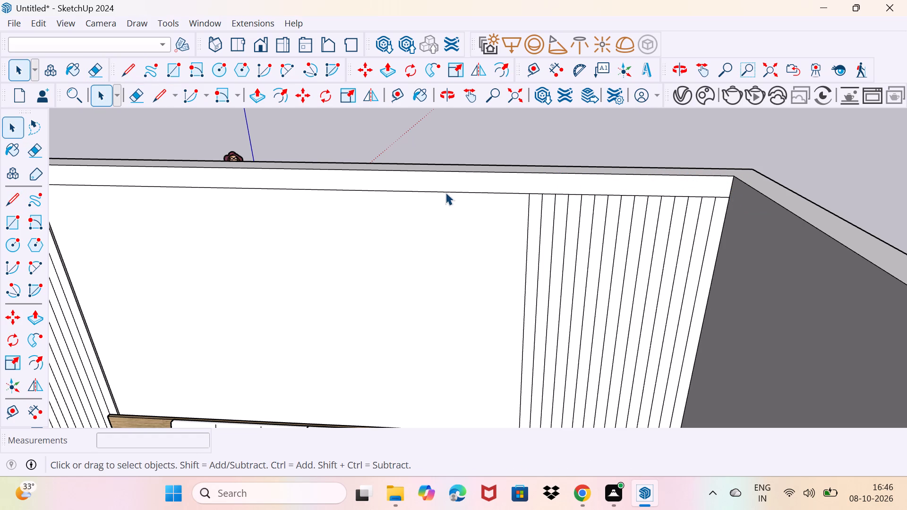
Erase the horizontal header edge above the headboard, between the two groups of vertical strips.
key("e")
left_click(448, 194)
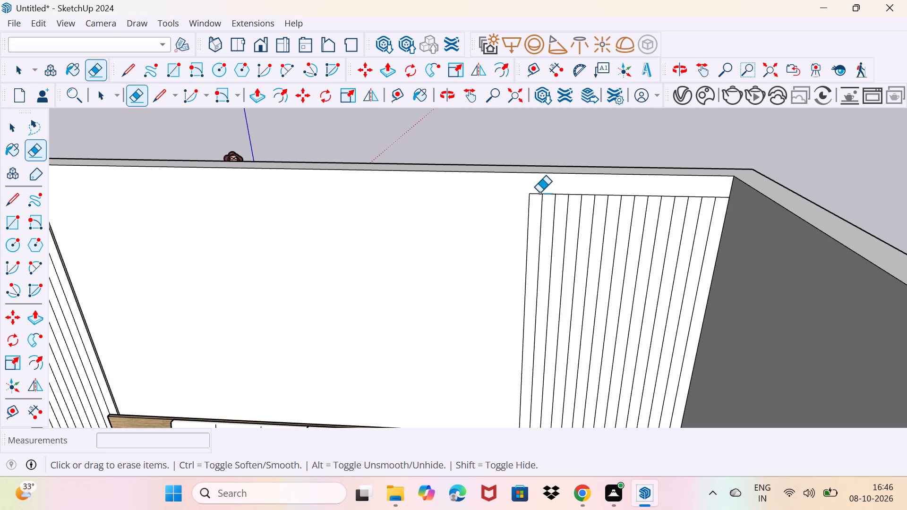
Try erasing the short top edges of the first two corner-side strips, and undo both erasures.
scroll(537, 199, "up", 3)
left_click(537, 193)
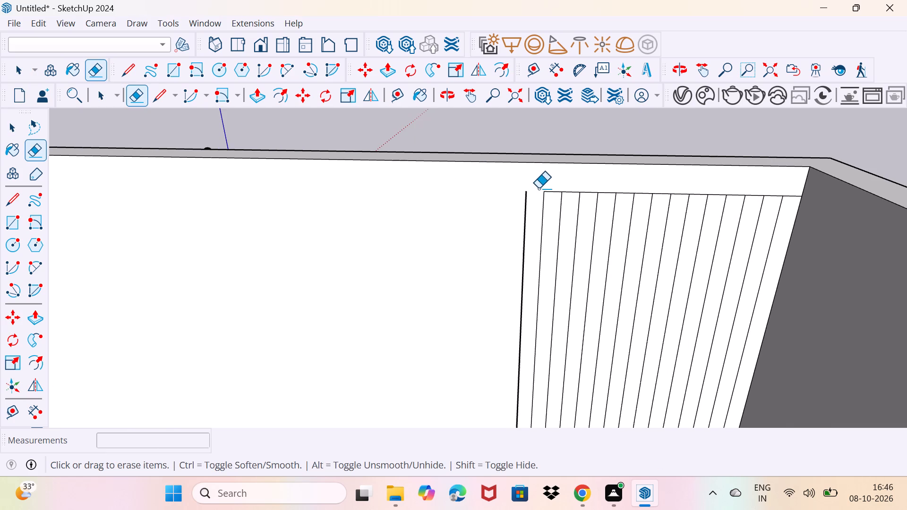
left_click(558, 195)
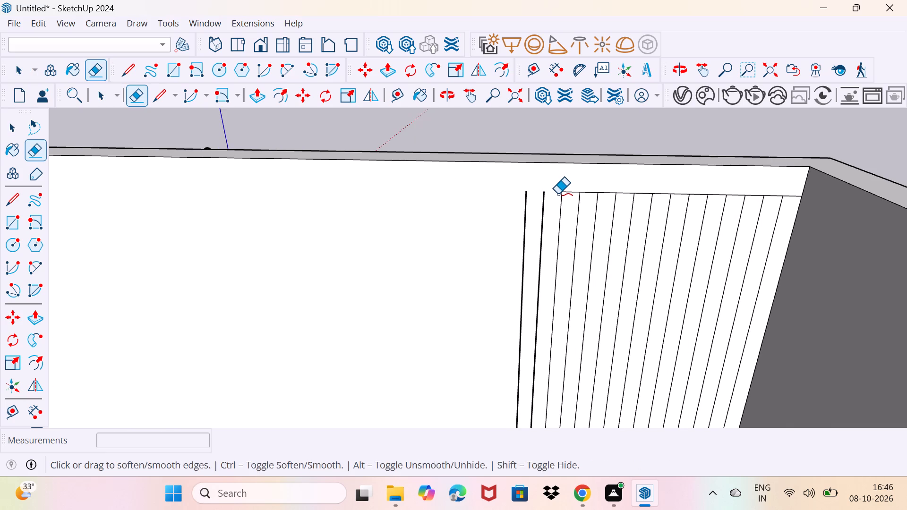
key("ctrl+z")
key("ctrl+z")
Push/Pull the corner-side strip nearest the headboard by 0.3".
scroll(533, 217, "down", 6)
key("space")
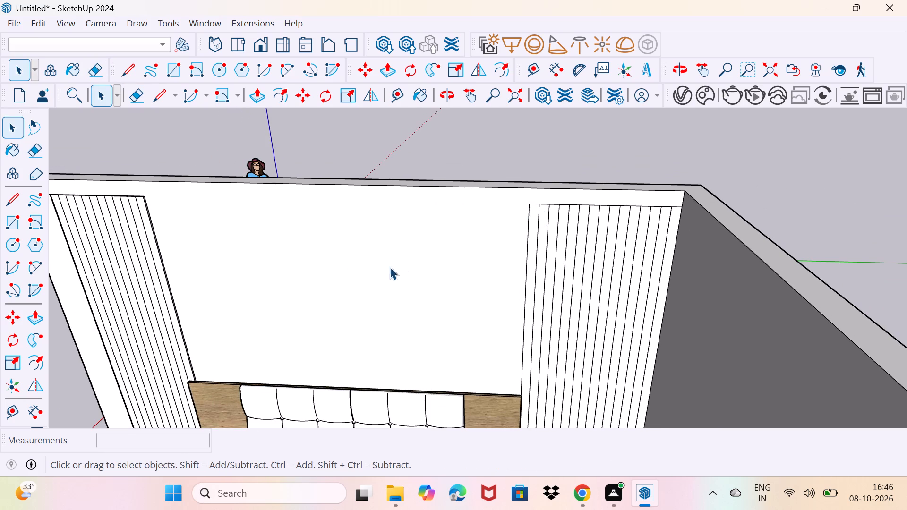
middle_click_drag(315, 274, 379, 266)
key("space")
scroll(518, 261, "up", 2)
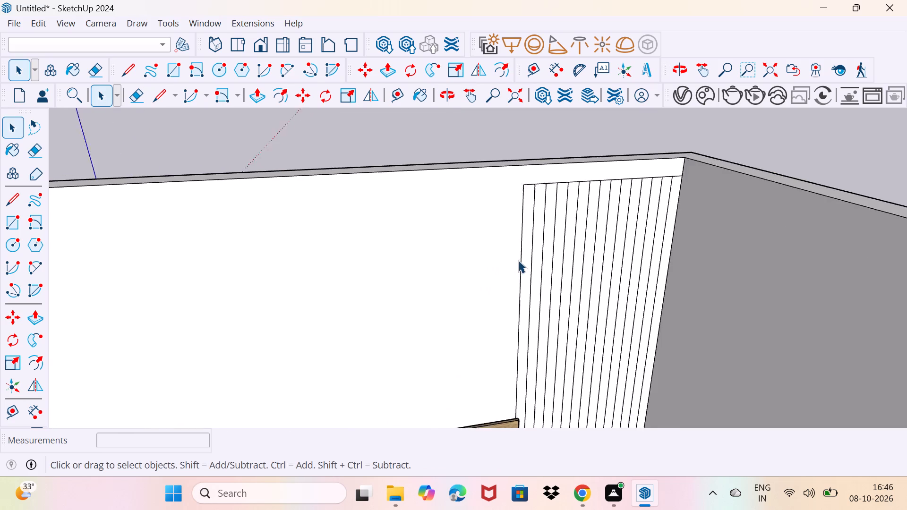
scroll(518, 260, "up", 2)
left_click(527, 252)
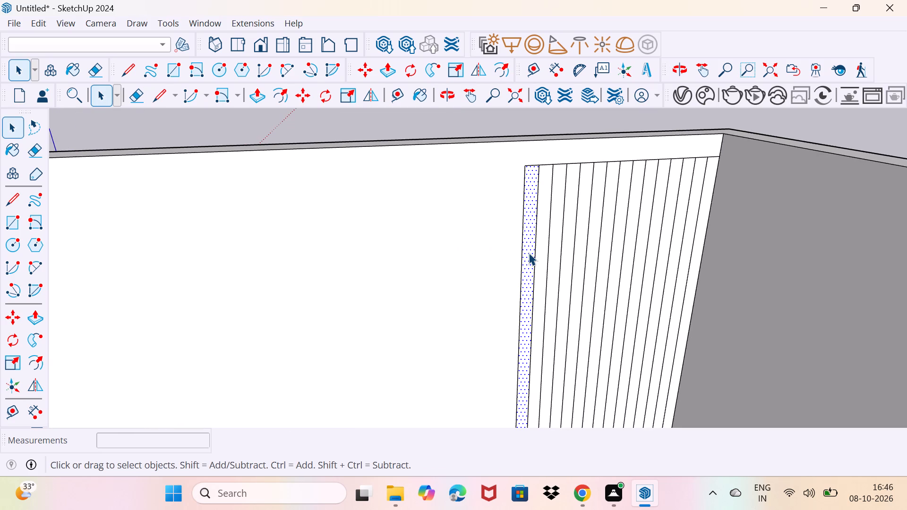
key("p")
left_click(529, 253)
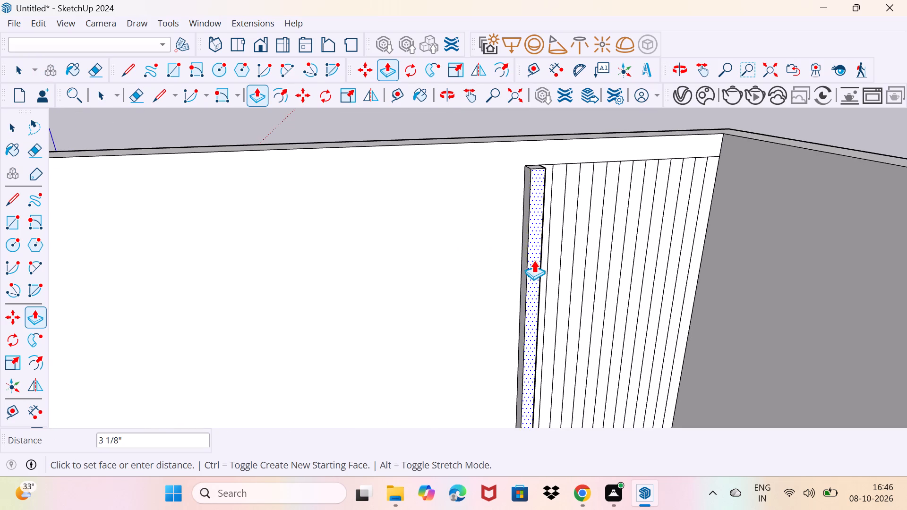
key("0")
key("period")
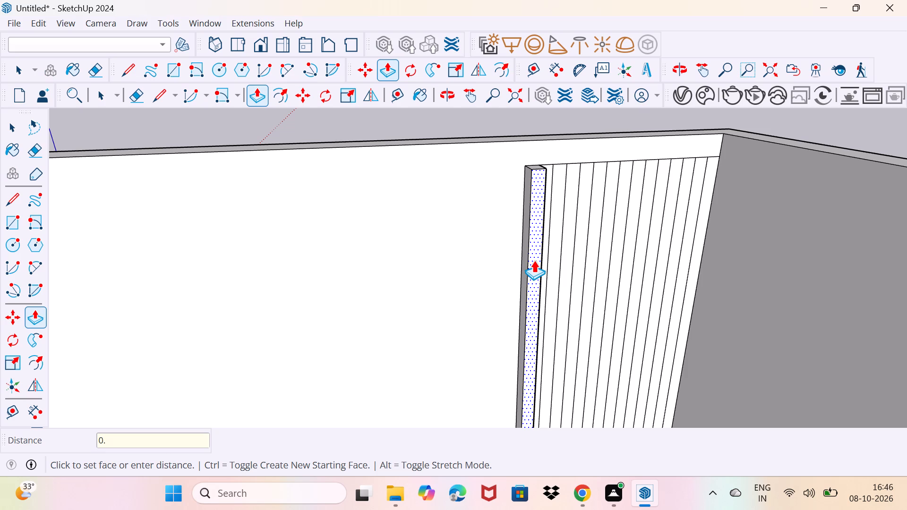
key("3")
key("shift+quotedbl")
key("Return")
Repeat the 0.3" Push/Pull on each of the remaining 14 corner-side strips, working across to the room corner.
double_click(545, 249)
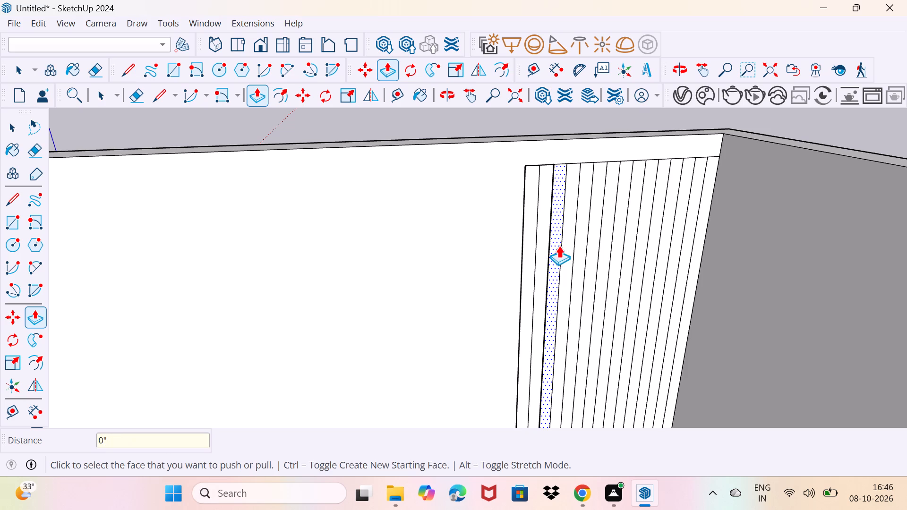
double_click(560, 245)
double_click(569, 242)
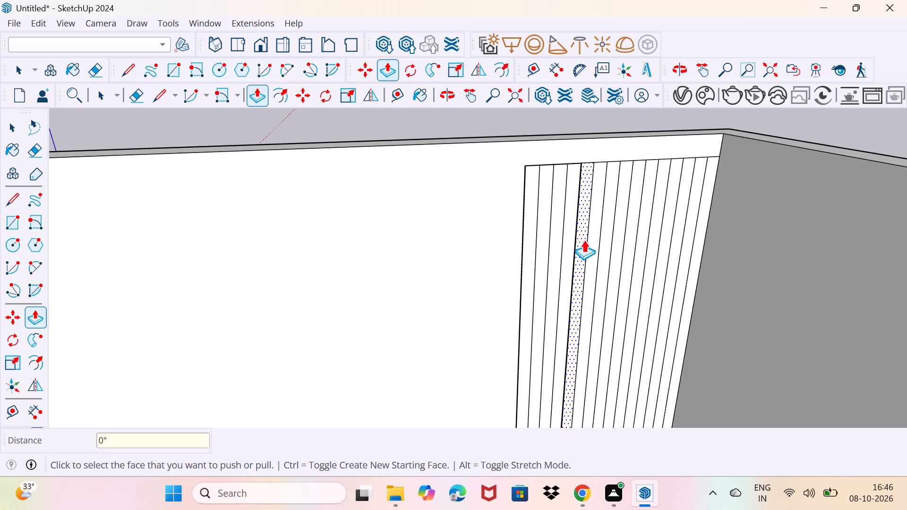
double_click(584, 240)
double_click(597, 237)
double_click(603, 237)
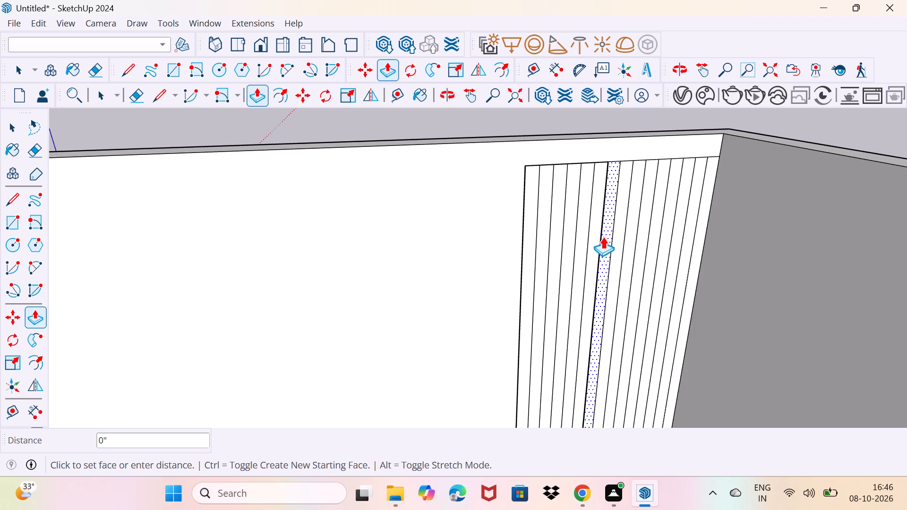
left_click(620, 235)
left_click(620, 235)
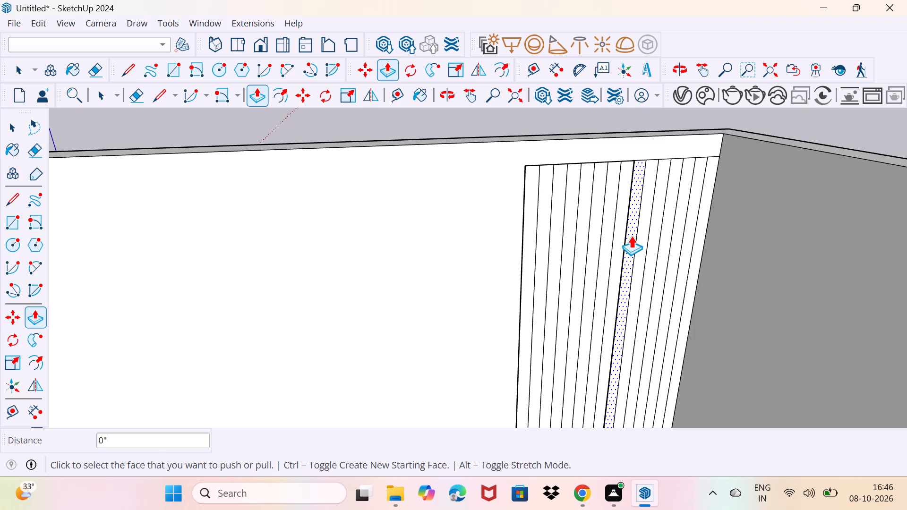
left_click(631, 236)
left_click(631, 236)
double_click(642, 236)
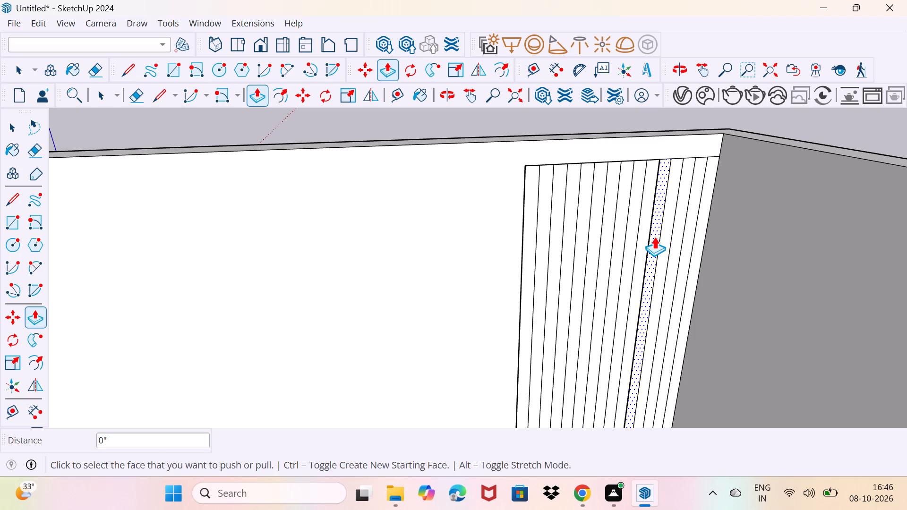
left_click(654, 237)
left_click(654, 237)
double_click(664, 235)
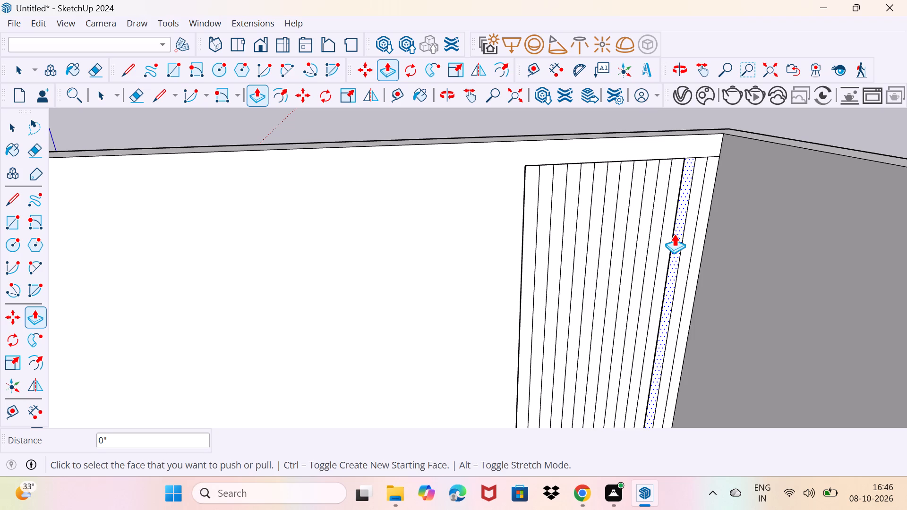
left_click(674, 234)
left_click(674, 234)
left_click(690, 231)
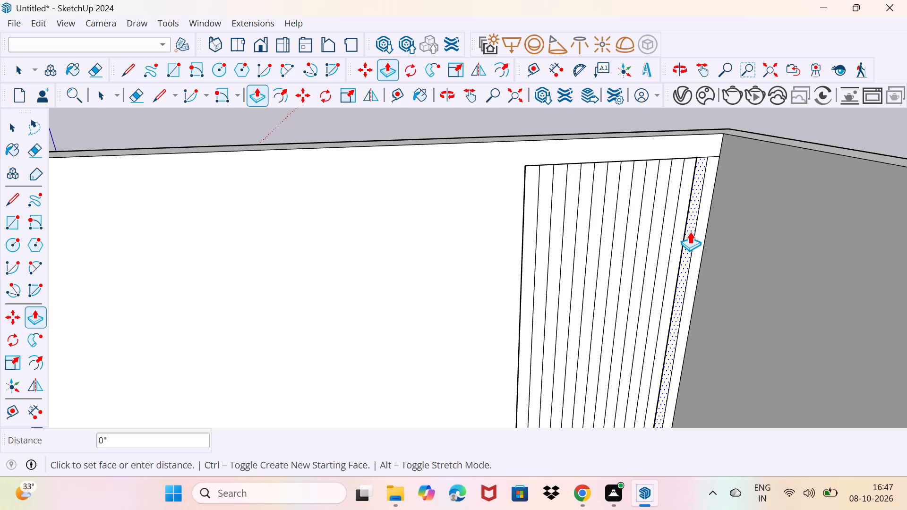
left_click(690, 231)
double_click(699, 230)
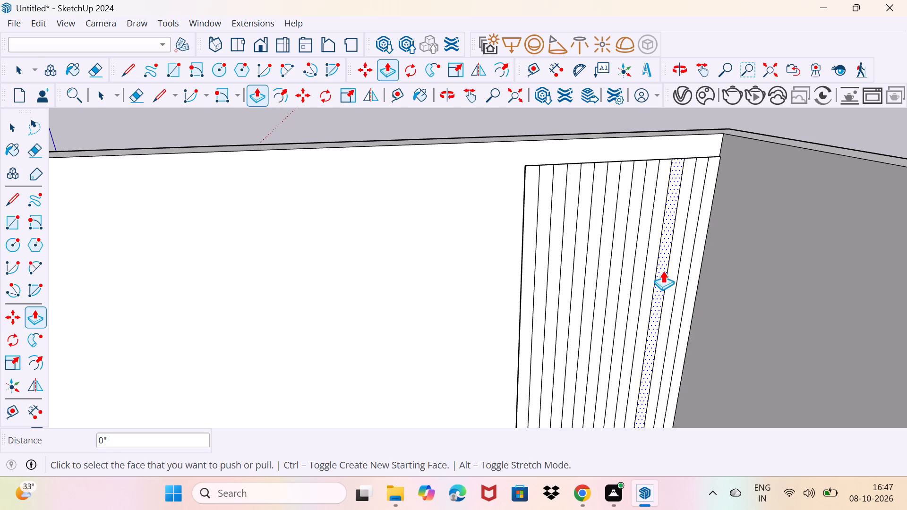
key("space")
scroll(516, 289, "down", 11)
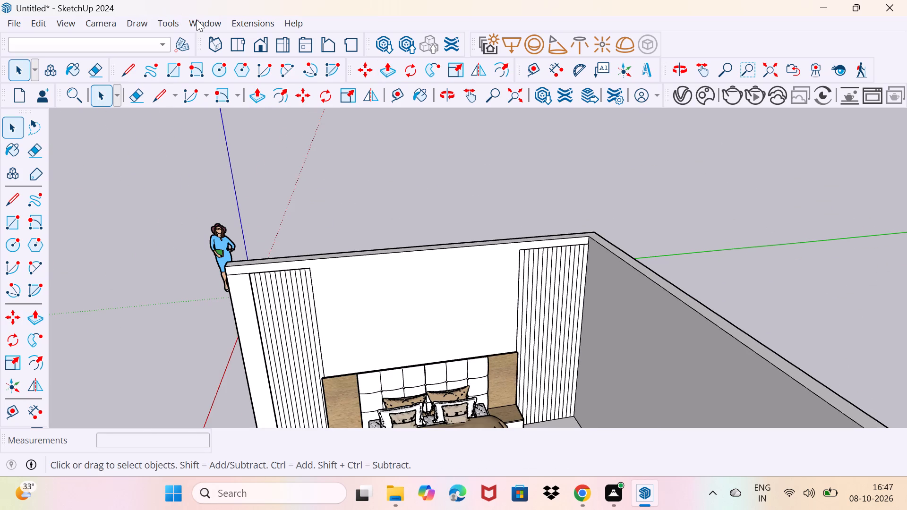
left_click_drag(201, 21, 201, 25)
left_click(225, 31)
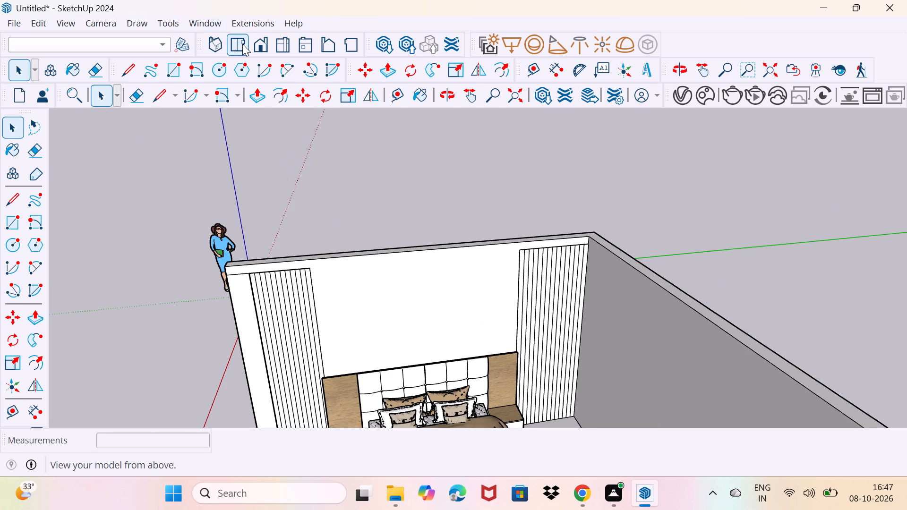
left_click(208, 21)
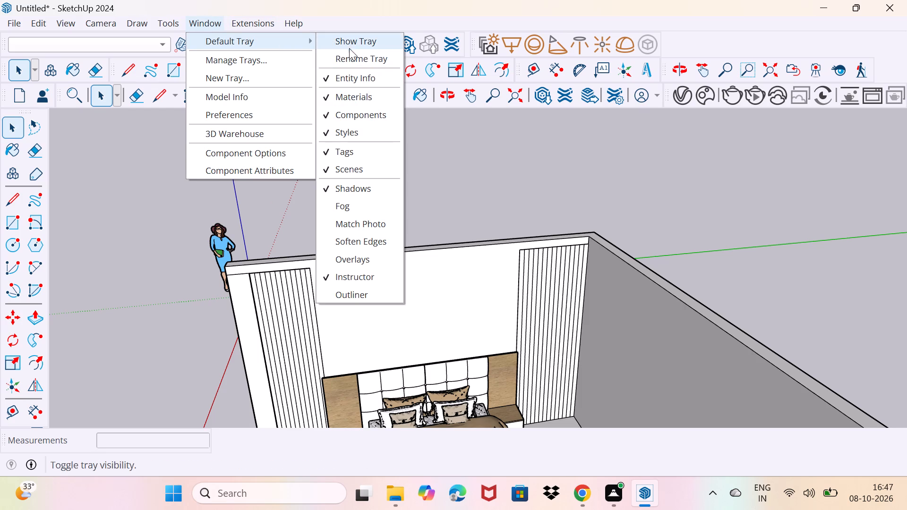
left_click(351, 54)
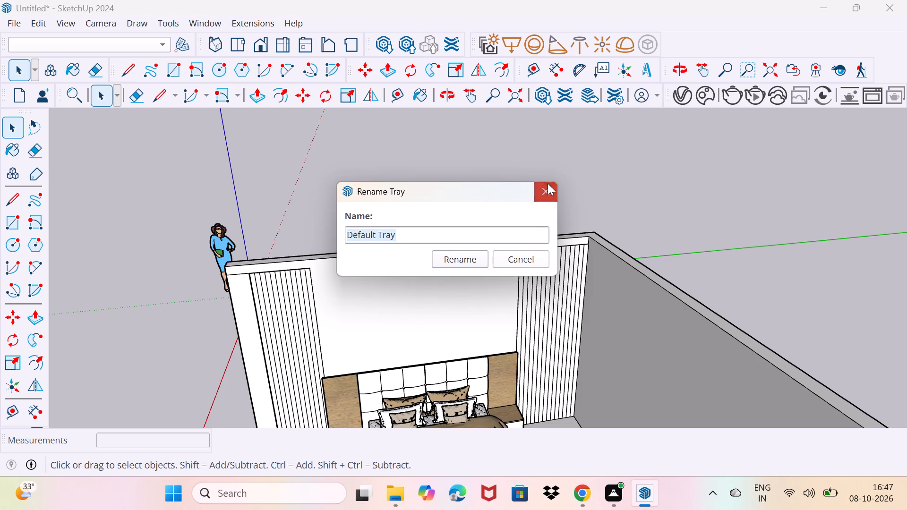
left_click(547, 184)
Show the Default Tray and bring the Colors-Named swatches in Materials into view.
left_click(214, 21)
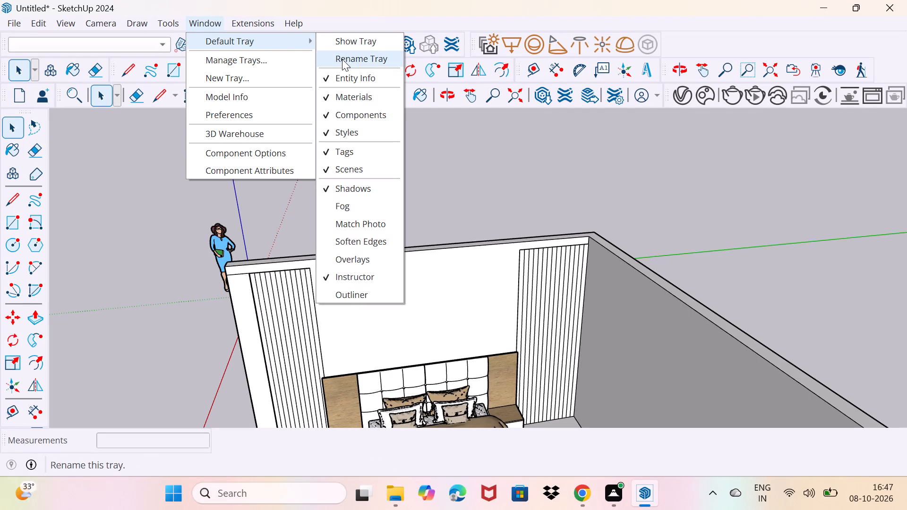
left_click(342, 45)
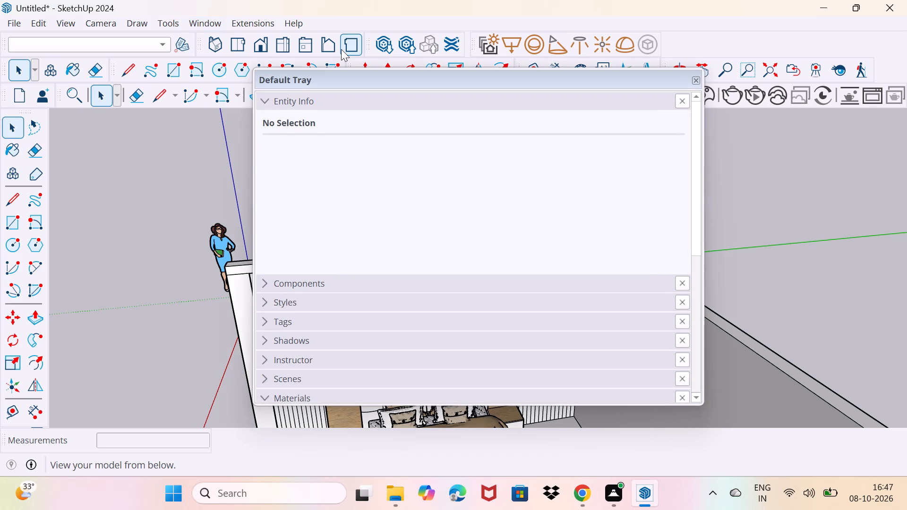
scroll(319, 151, "down", 5)
scroll(335, 241, "down", 2)
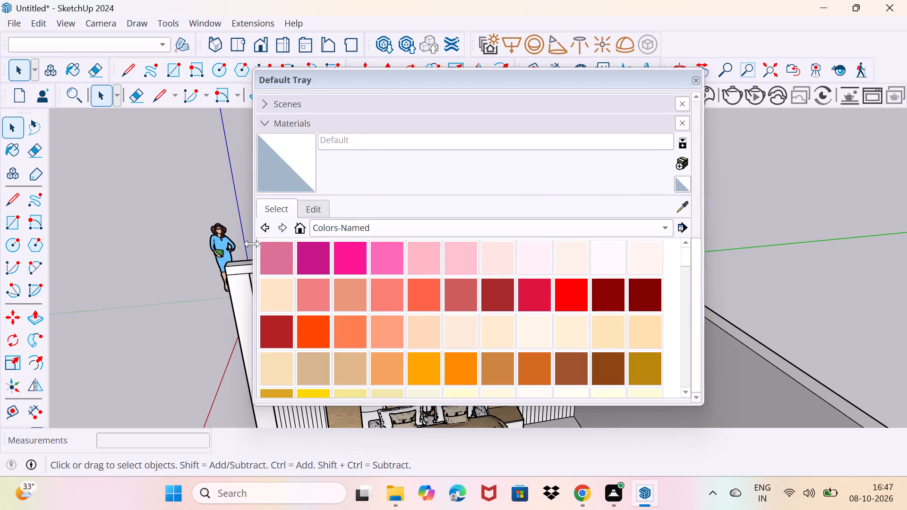
left_click(251, 242)
Narrow the Default Tray and move it clear of the strip wall.
left_click_drag(256, 224, 590, 248)
scroll(582, 246, "down", 5)
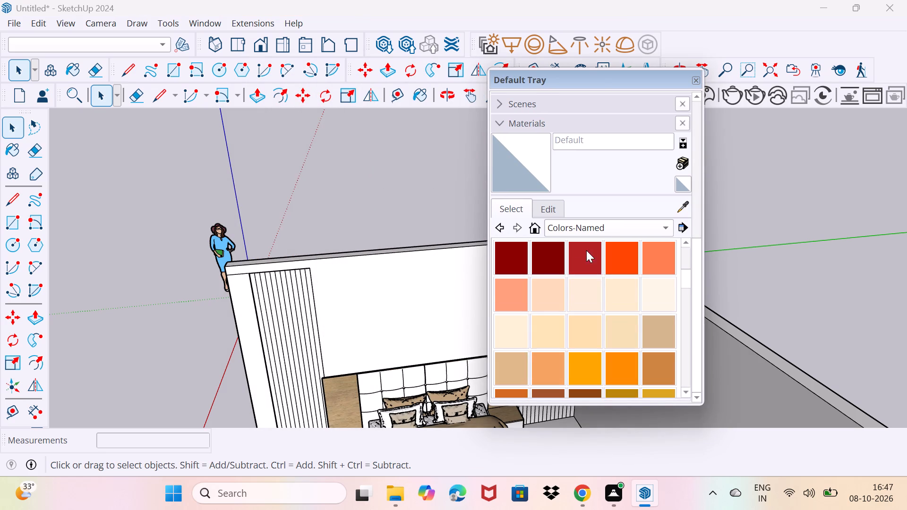
left_click_drag(583, 76, 717, 102)
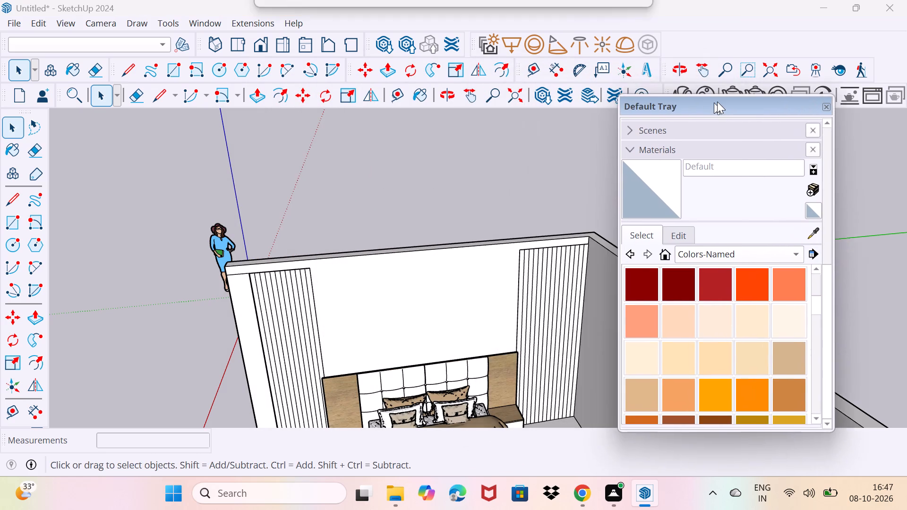
left_click_drag(717, 102, 751, 83)
Paint the outer side face and the front faces of the first two strips beside the wall's free end with 0043_SaddleBrown.
scroll(745, 280, "down", 4)
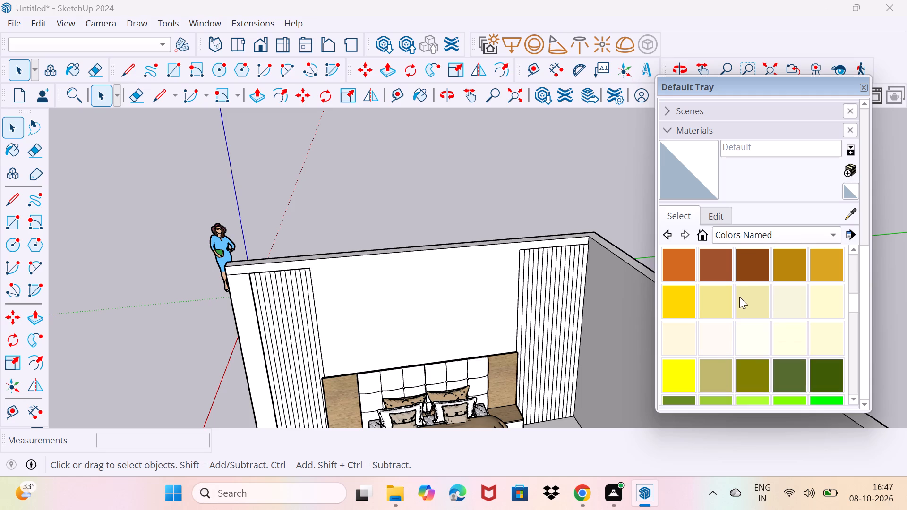
left_click(744, 274)
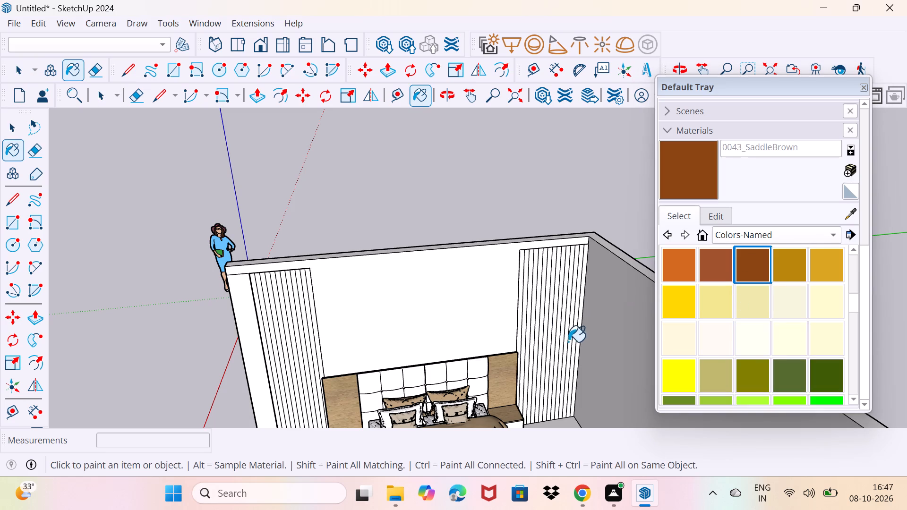
middle_click_drag(559, 327, 608, 230)
scroll(302, 200, "up", 7)
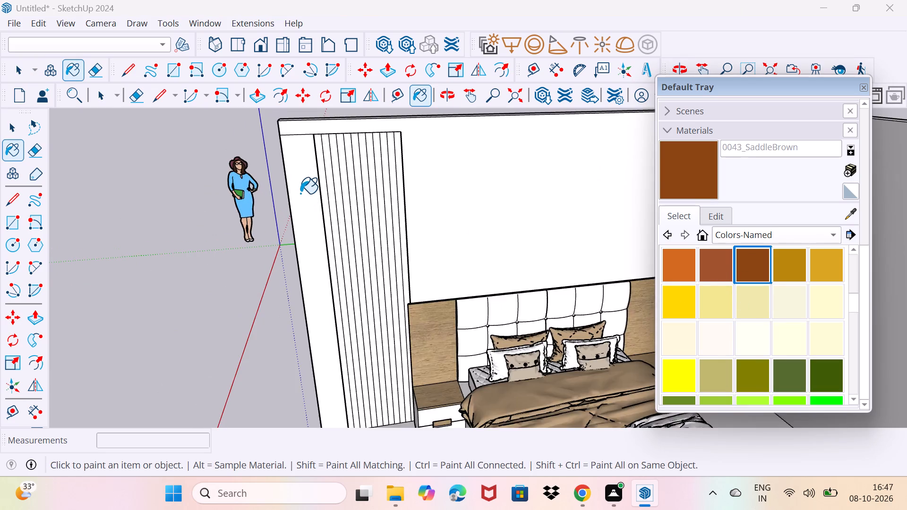
scroll(300, 194, "up", 3)
middle_click_drag(309, 200, 431, 200)
scroll(429, 201, "up", 10)
middle_click(429, 201)
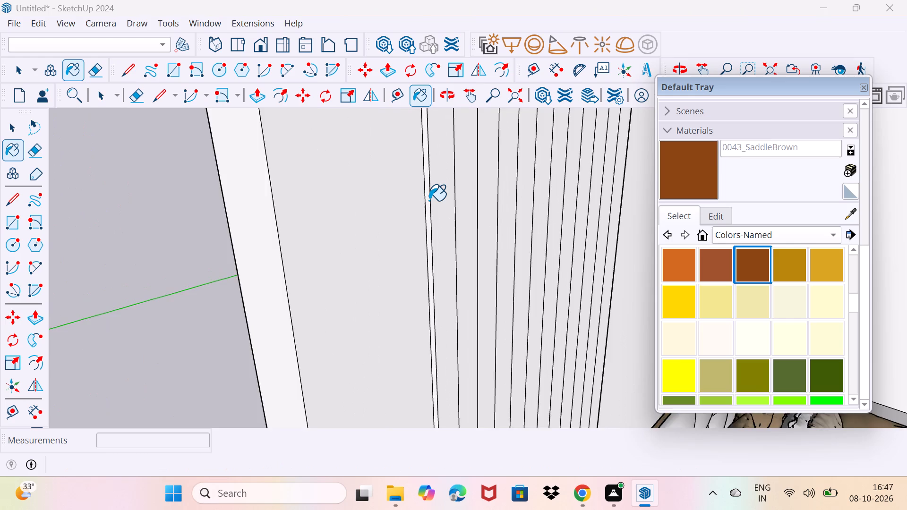
scroll(429, 201, "up", 6)
left_click(429, 201)
left_click(442, 189)
middle_click_drag(478, 189, 449, 211)
scroll(458, 206, "down", 1)
left_click(478, 199)
scroll(488, 198, "down", 12)
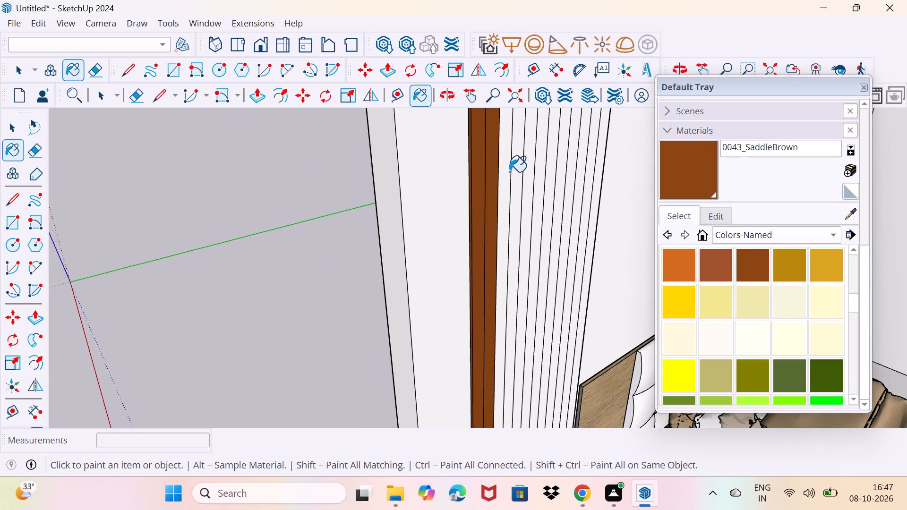
Paint the thin top faces of the first two strips SaddleBrown.
middle_click_drag(509, 171, 386, 365, "shift")
scroll(355, 279, "up", 6)
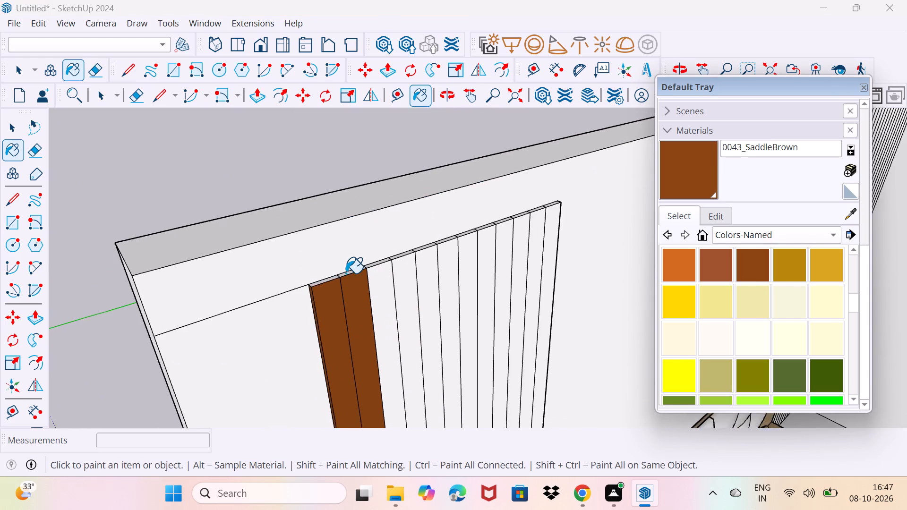
scroll(346, 273, "up", 7)
left_click(311, 282)
left_click(353, 269)
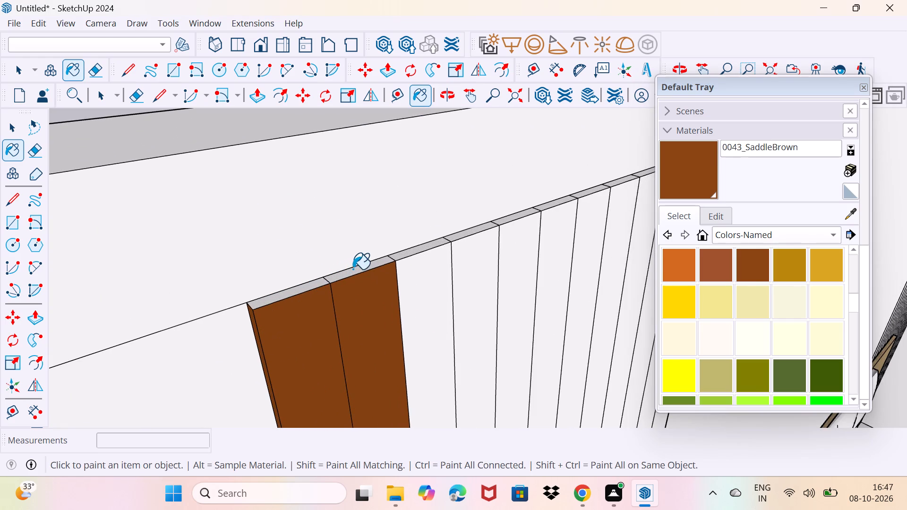
left_click(317, 283)
Paint the front and top faces of the third to sixth strips SaddleBrown.
left_click(428, 243)
left_click(486, 232)
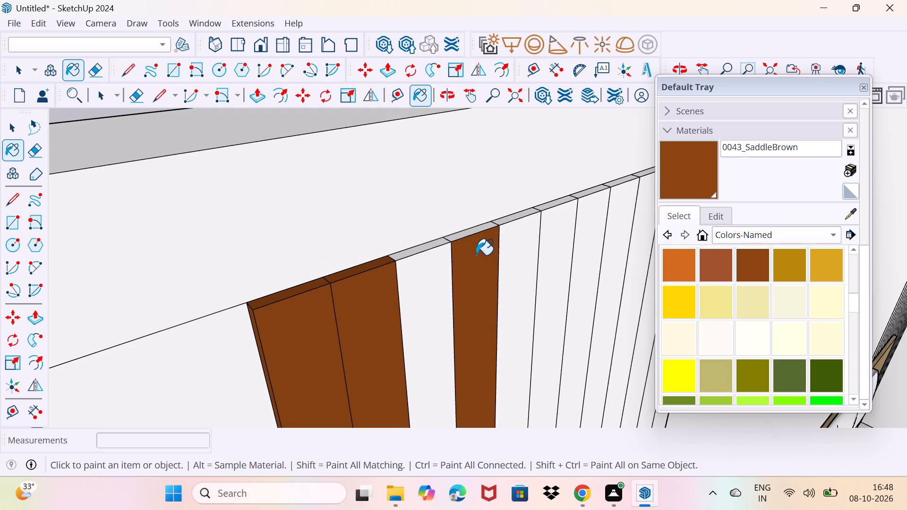
left_click(437, 258)
left_click(429, 248)
left_click(439, 244)
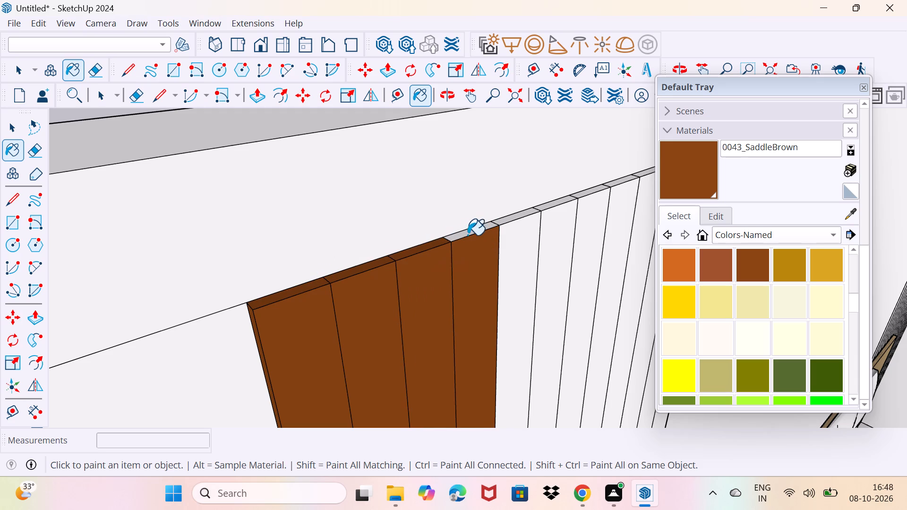
left_click(471, 231)
left_click(513, 217)
left_click(522, 241)
left_click(561, 226)
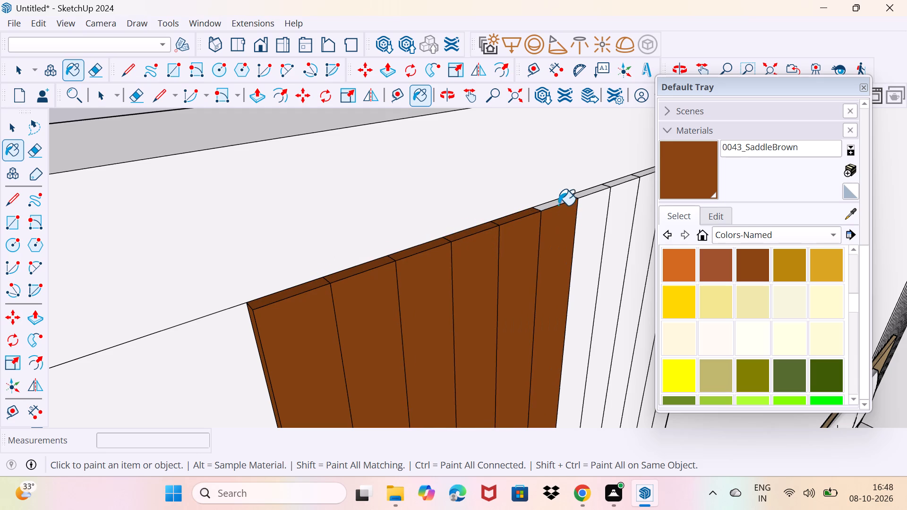
left_click(558, 204)
Paint the front and top faces of the seventh and eighth strips SaddleBrown.
scroll(571, 214, "down", 2)
middle_click_drag(571, 216, 381, 271, "shift")
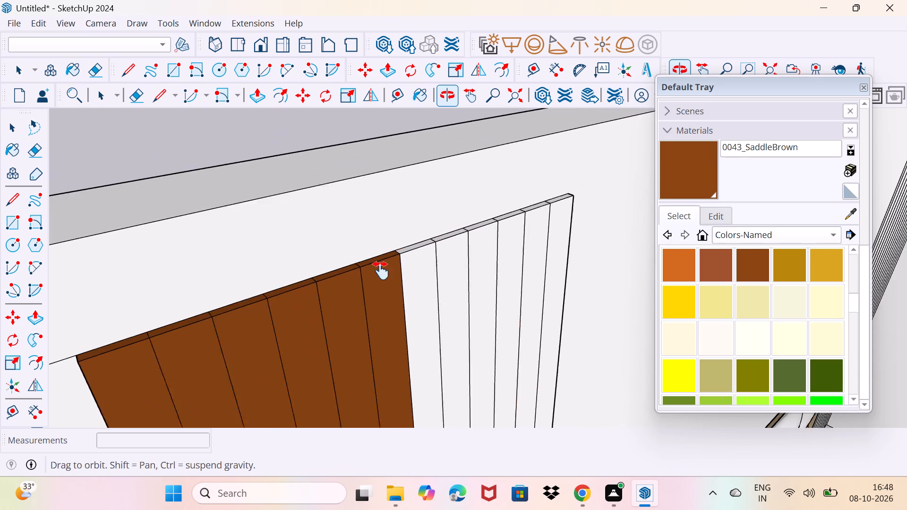
middle_click_drag(381, 271, 349, 291, "shift")
left_click(371, 268)
left_click(377, 281)
left_click(409, 273)
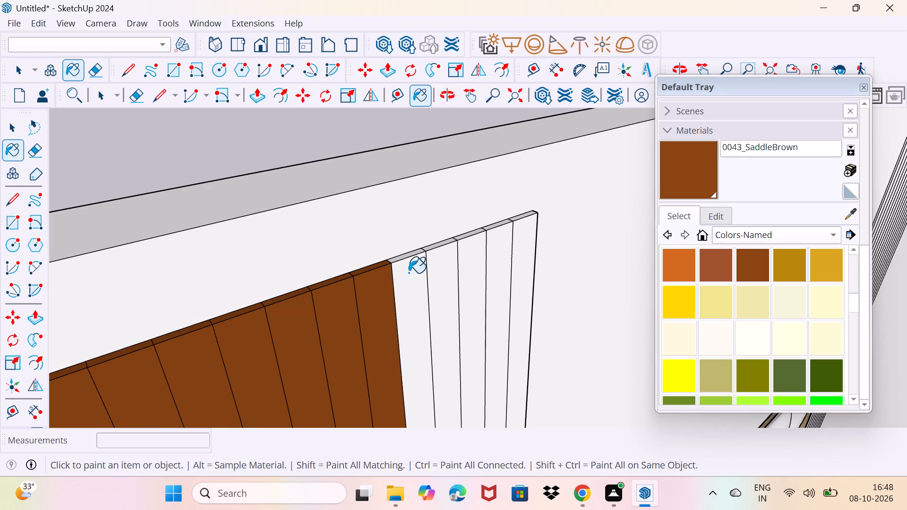
left_click(407, 256)
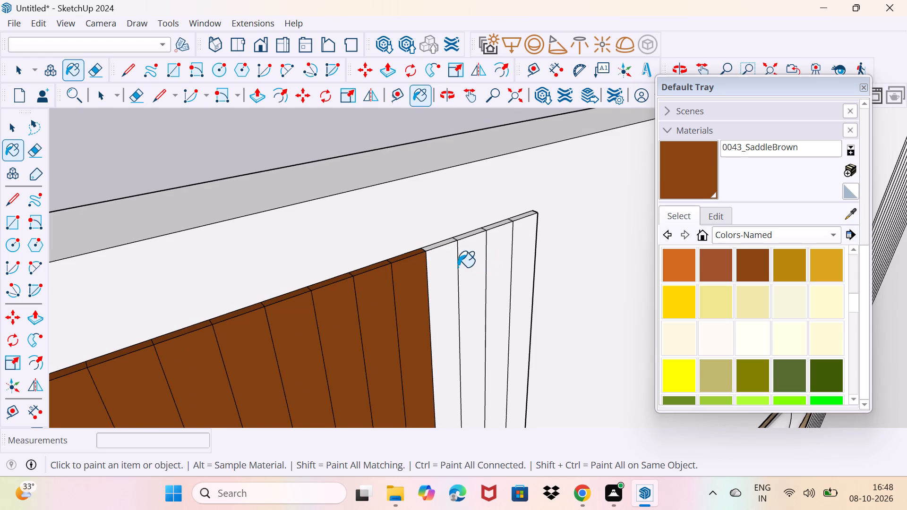
Paint the front and top faces of the last four strips in this group SaddleBrown.
left_click(458, 267)
left_click(472, 263)
left_click(441, 278)
left_click(501, 249)
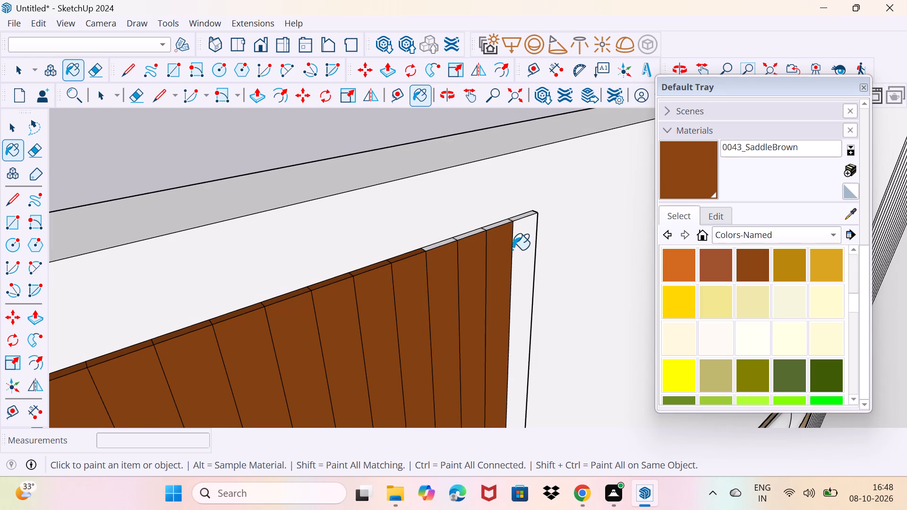
left_click(527, 248)
scroll(519, 230, "up", 10)
left_click(512, 194)
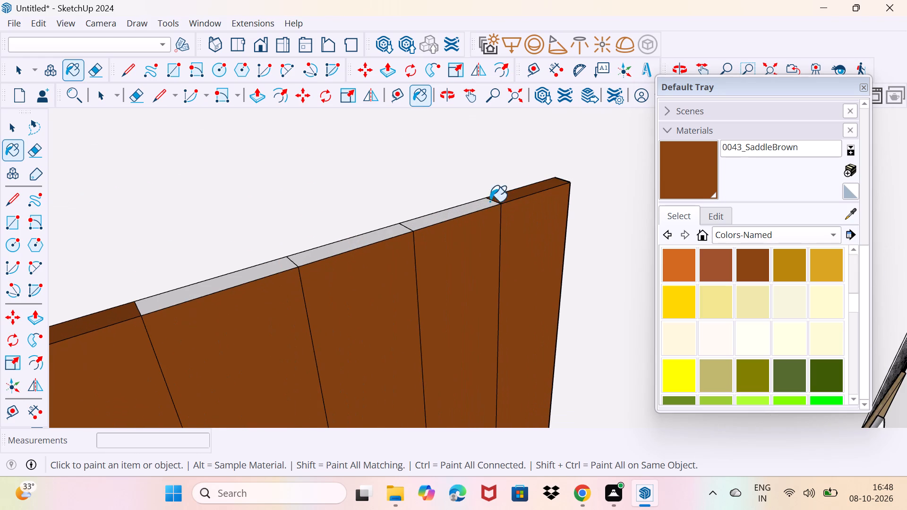
left_click(455, 217)
left_click(364, 243)
left_click(249, 275)
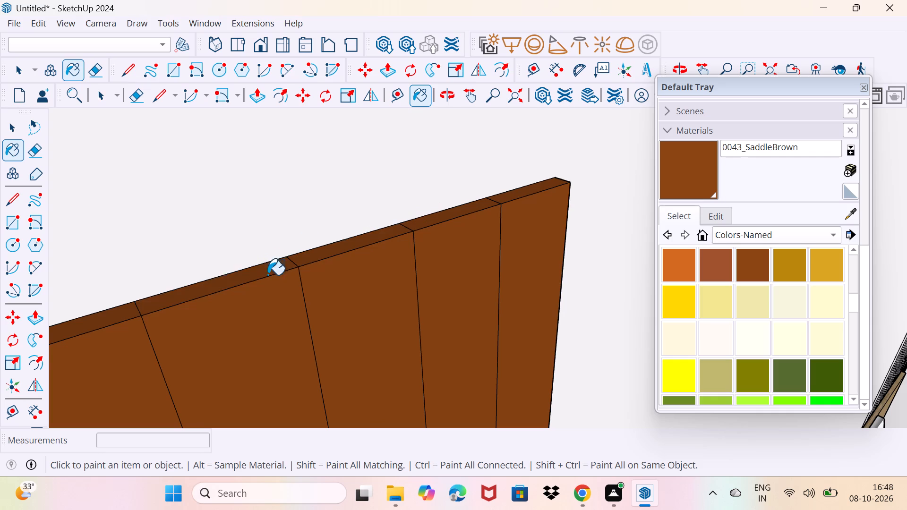
scroll(380, 258, "down", 20)
scroll(380, 258, "down", 6)
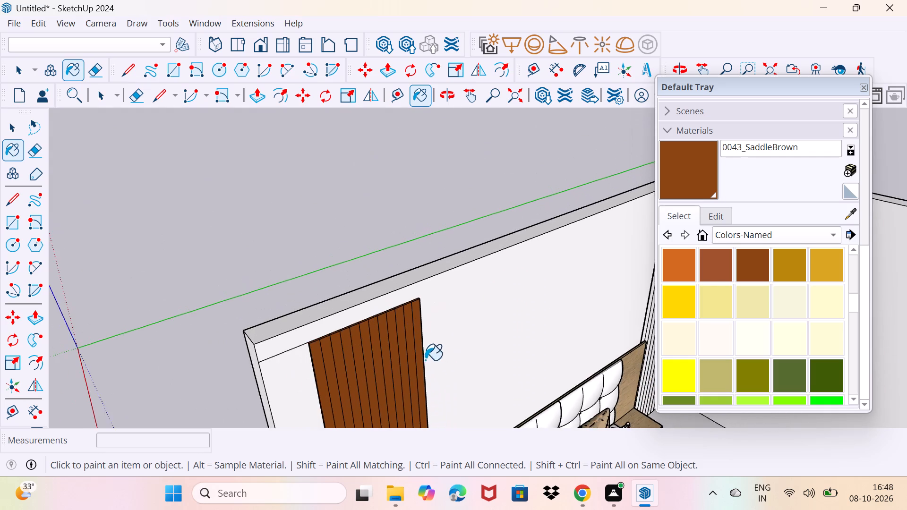
Paint the narrow side face of the strip nearest the headboard SaddleBrown.
middle_click_drag(429, 362, 136, 375)
scroll(154, 368, "down", 1)
scroll(335, 283, "up", 5)
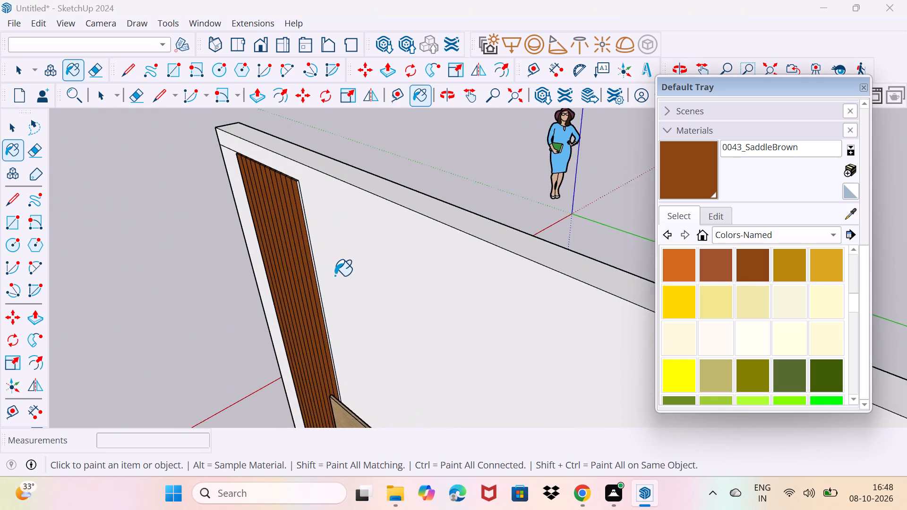
scroll(335, 276, "up", 10)
middle_click_drag(316, 289, 266, 310)
scroll(285, 273, "up", 5)
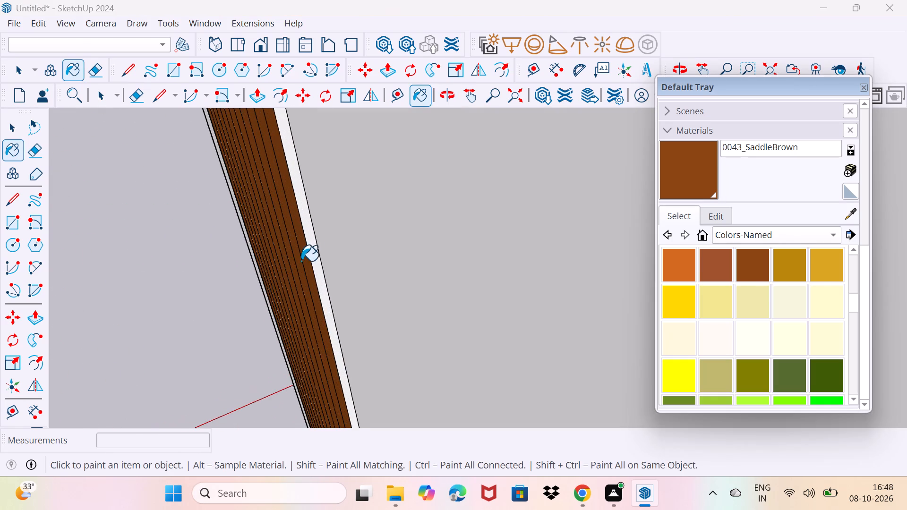
left_click(311, 249)
scroll(334, 271, "down", 13)
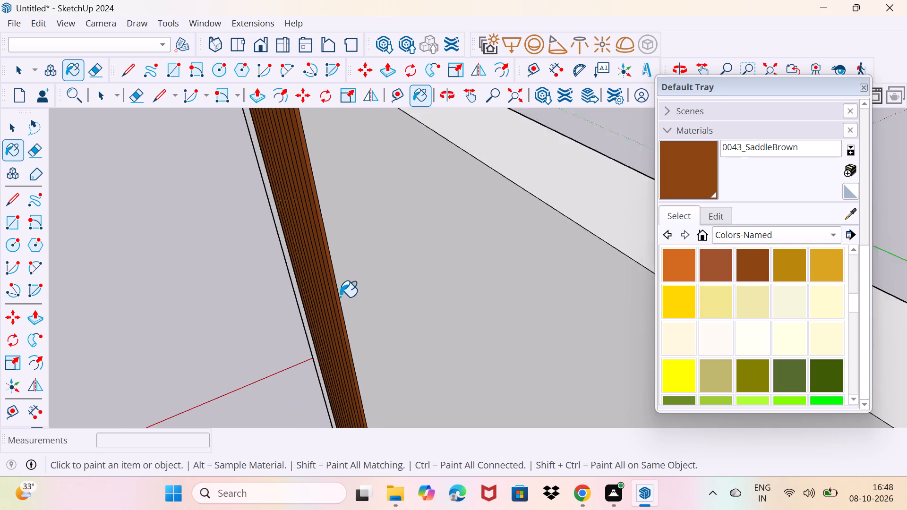
scroll(340, 297, "down", 6)
middle_click_drag(335, 324, 448, 263)
scroll(448, 263, "down", 7)
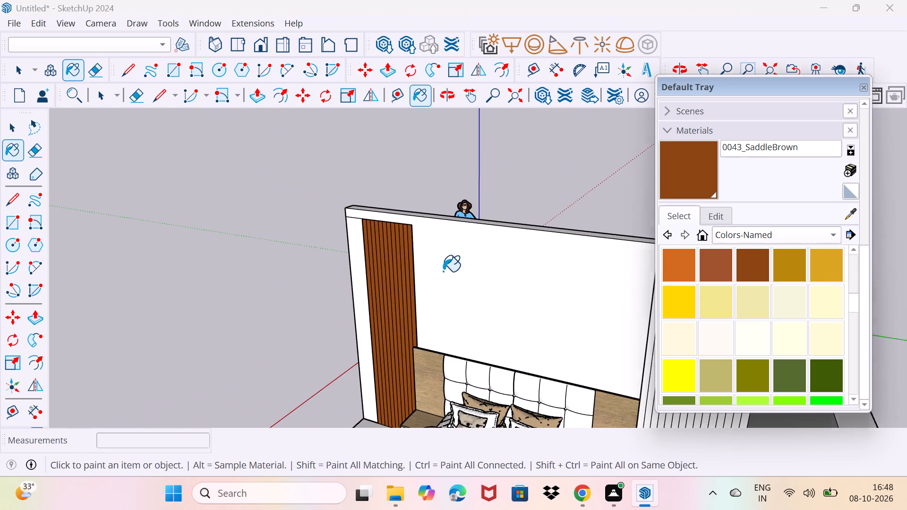
Paint the front faces of the eight corner-side strips nearest the headboard SaddleBrown.
middle_click_drag(442, 272, 152, 256, "shift")
middle_click_drag(180, 279, 321, 268)
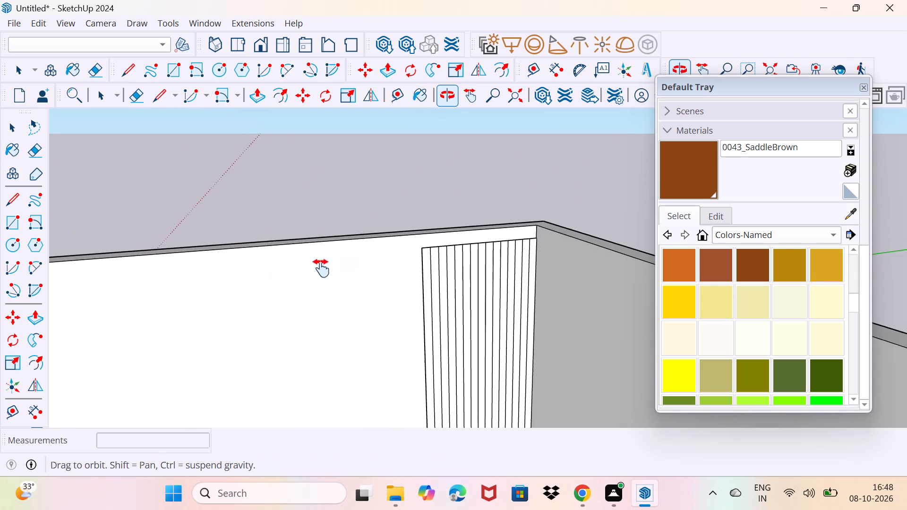
middle_click_drag(321, 268, 171, 291)
scroll(278, 323, "up", 9)
left_click(241, 316)
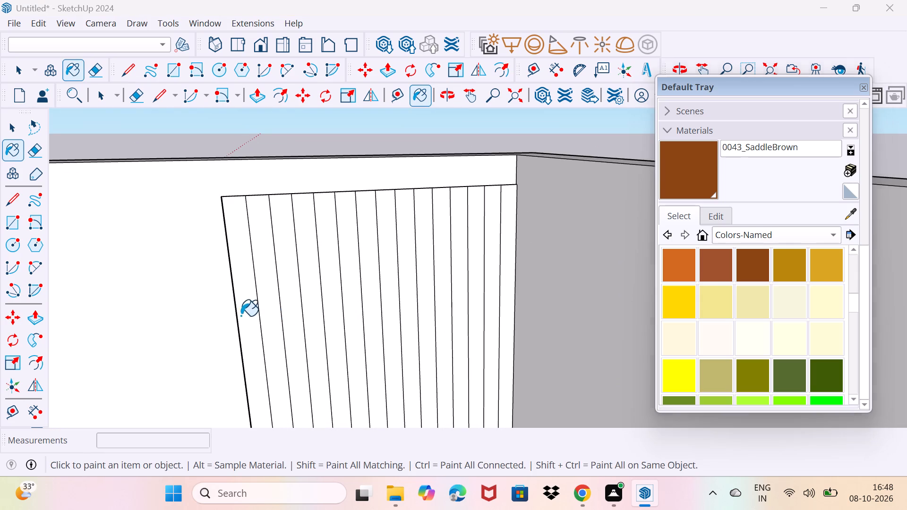
left_click(266, 308)
left_click(290, 306)
left_click(315, 304)
left_click(339, 305)
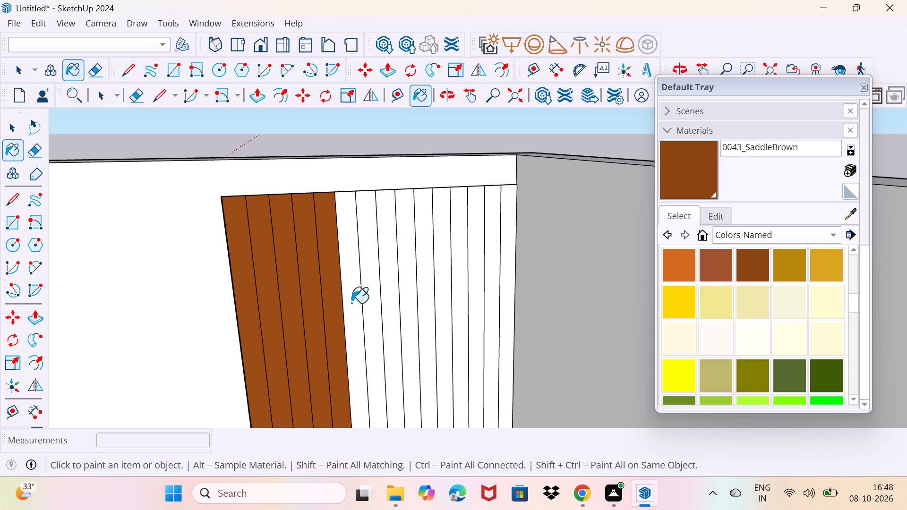
left_click(361, 303)
left_click(373, 304)
left_click(394, 304)
Paint the front faces of the remaining seven corner-side strips SaddleBrown, working across to the room corner.
left_click(411, 303)
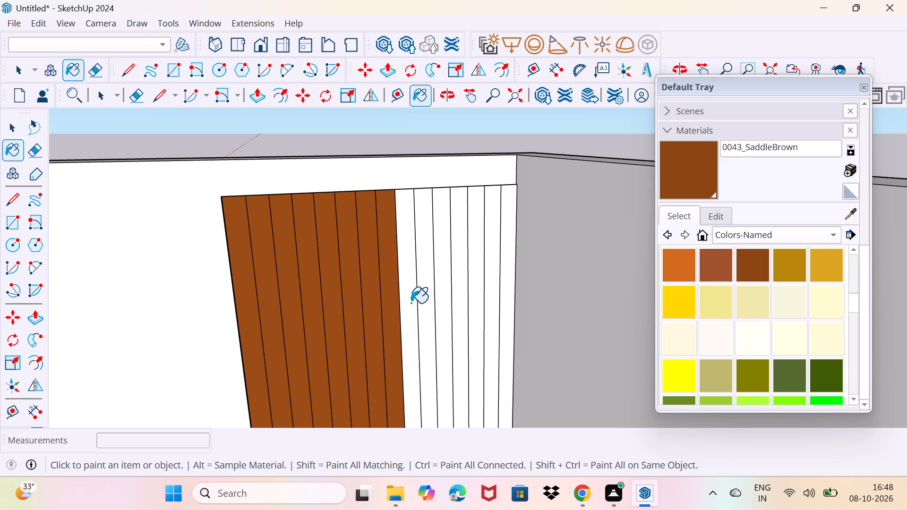
left_click(432, 302)
left_click(445, 301)
left_click(459, 301)
left_click(478, 300)
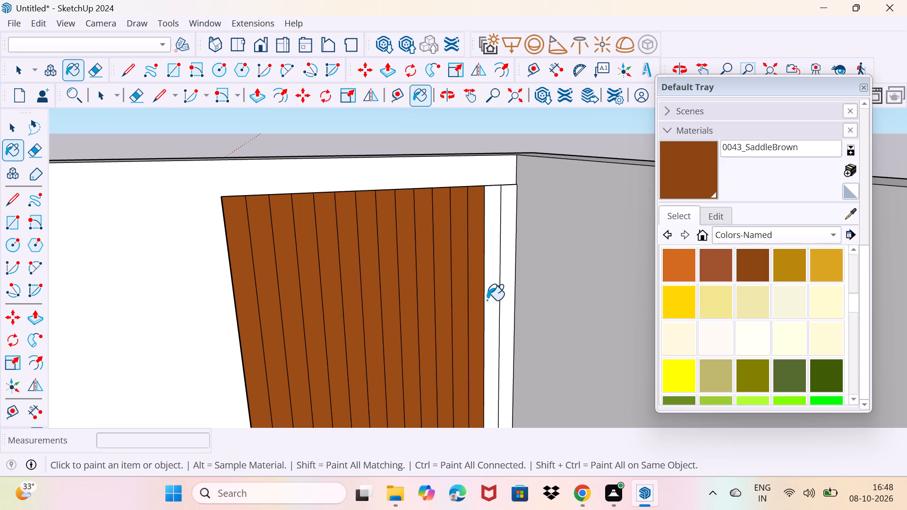
left_click(491, 300)
left_click(502, 297)
scroll(498, 303, "down", 6)
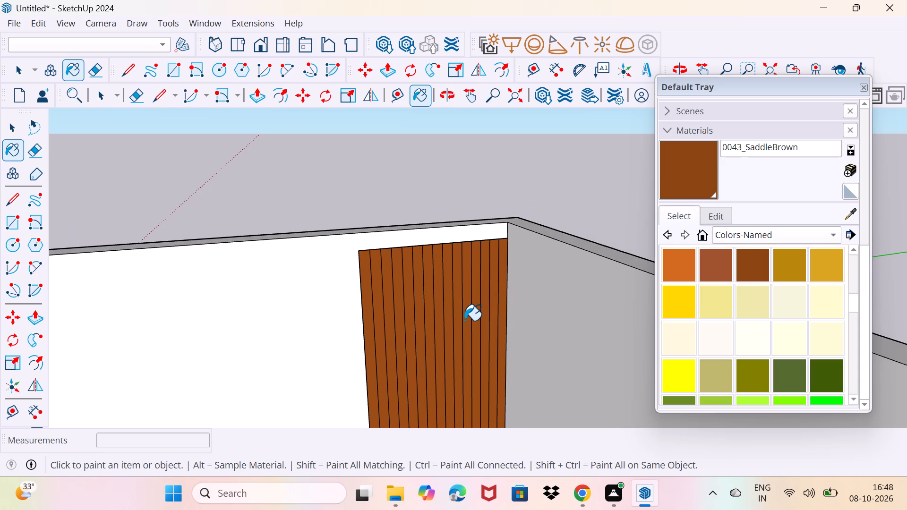
key("space")
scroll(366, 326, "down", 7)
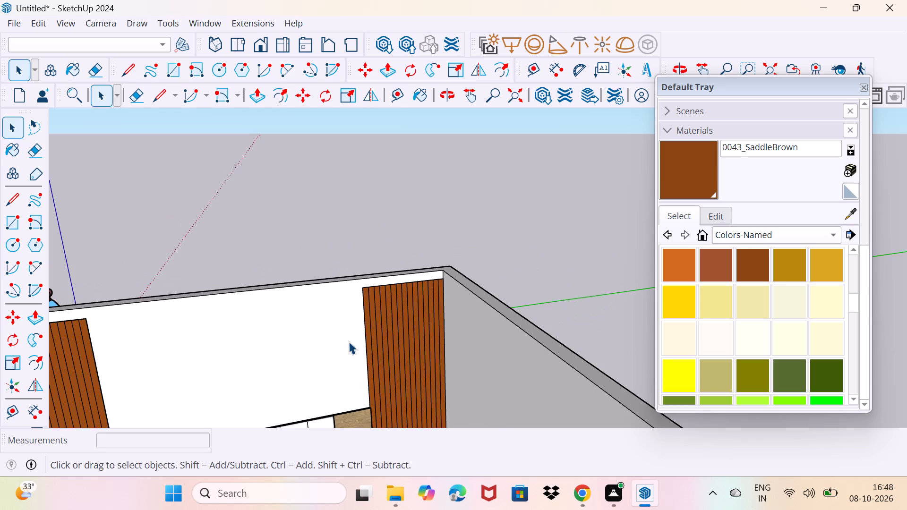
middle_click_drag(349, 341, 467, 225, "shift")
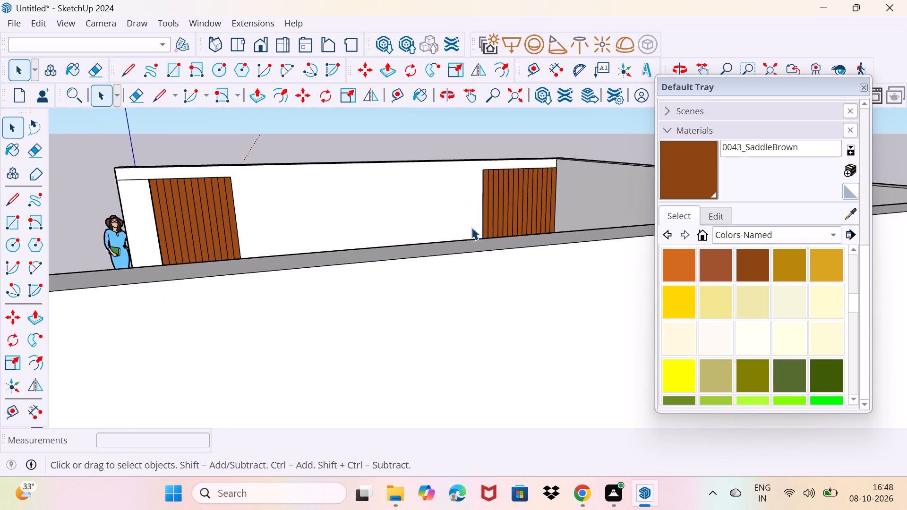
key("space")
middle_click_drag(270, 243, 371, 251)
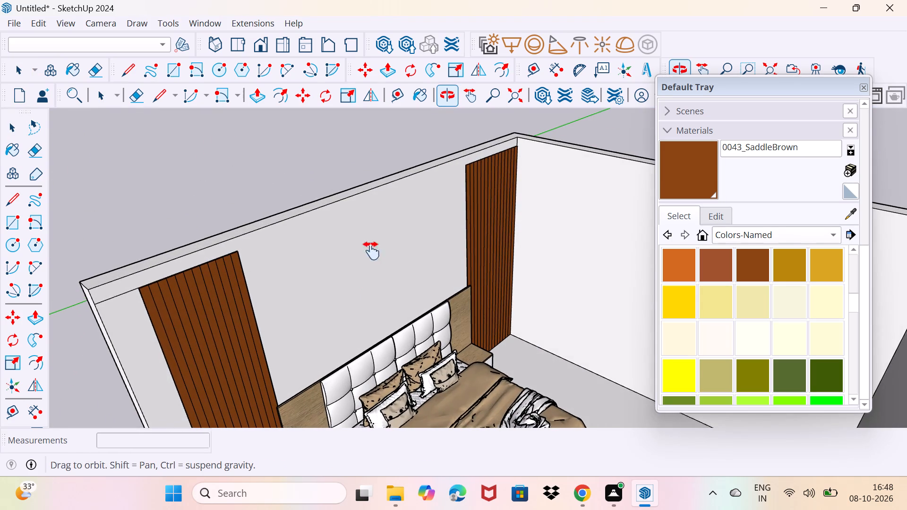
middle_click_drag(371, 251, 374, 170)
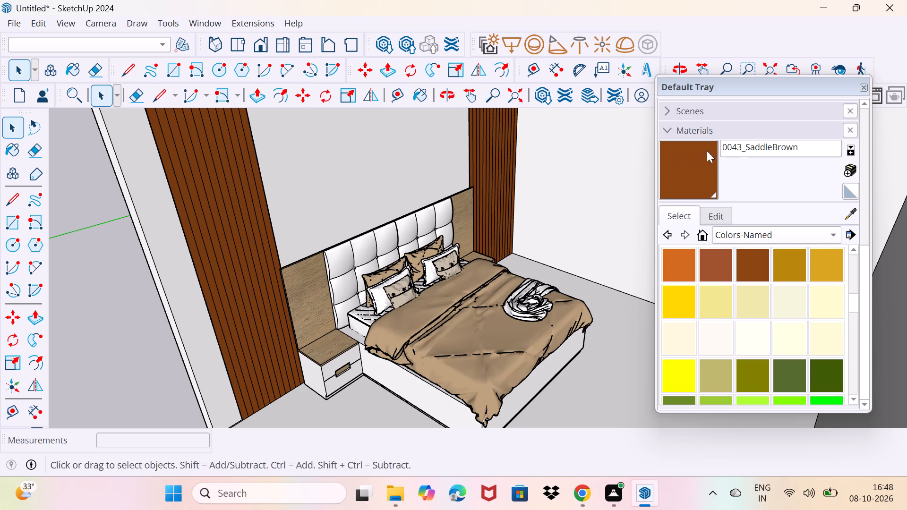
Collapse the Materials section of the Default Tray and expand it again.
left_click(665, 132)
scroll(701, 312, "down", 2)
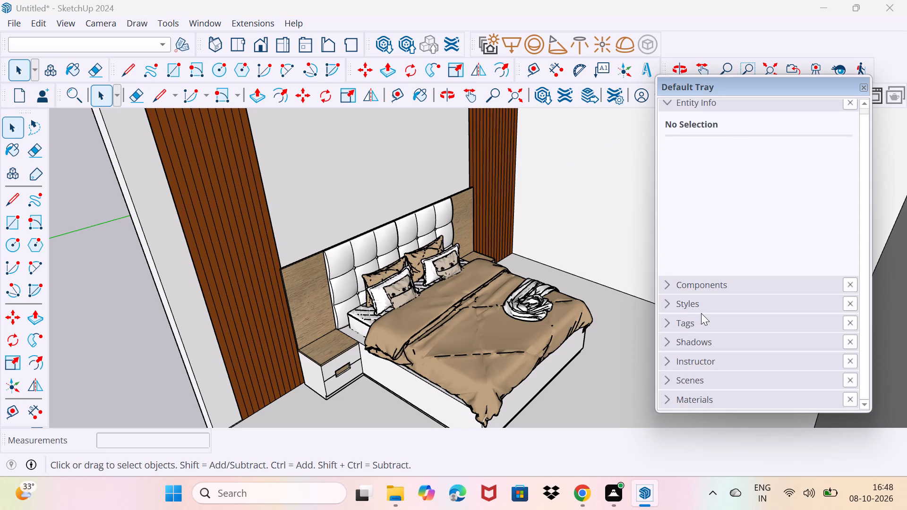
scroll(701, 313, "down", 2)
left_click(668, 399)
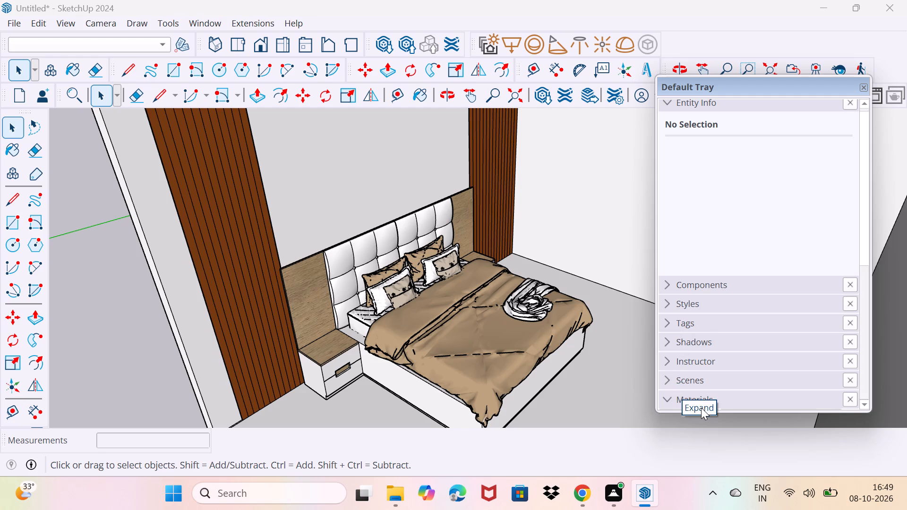
Open the bed group for editing and pick Wood Veneer 01 from the Wood material collection.
scroll(748, 305, "down", 11)
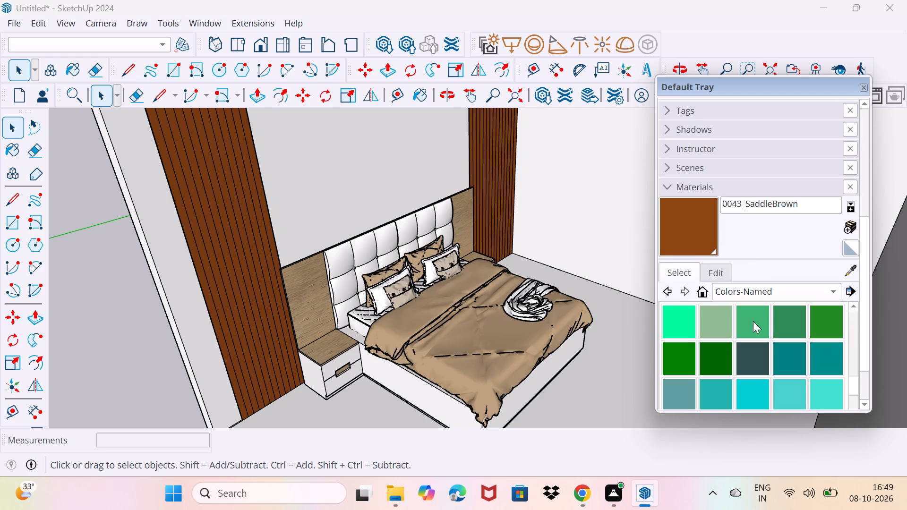
left_click(763, 298)
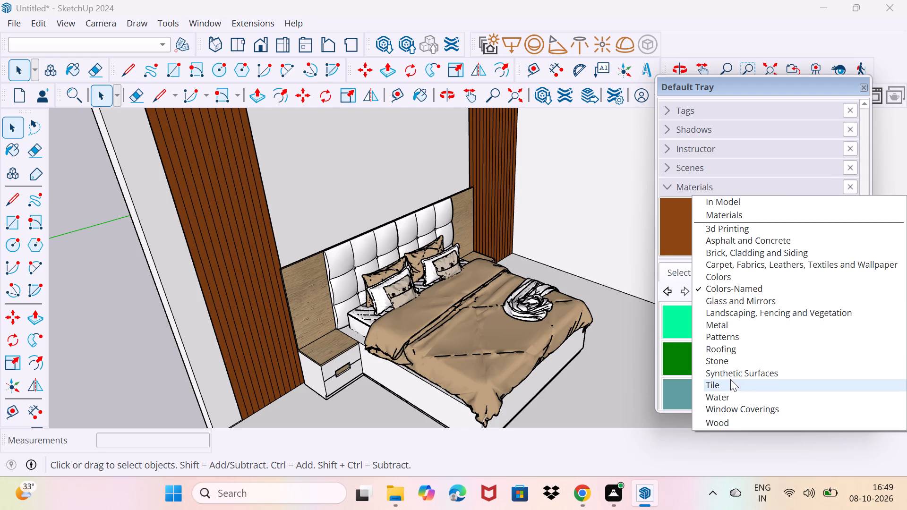
double_click(306, 313)
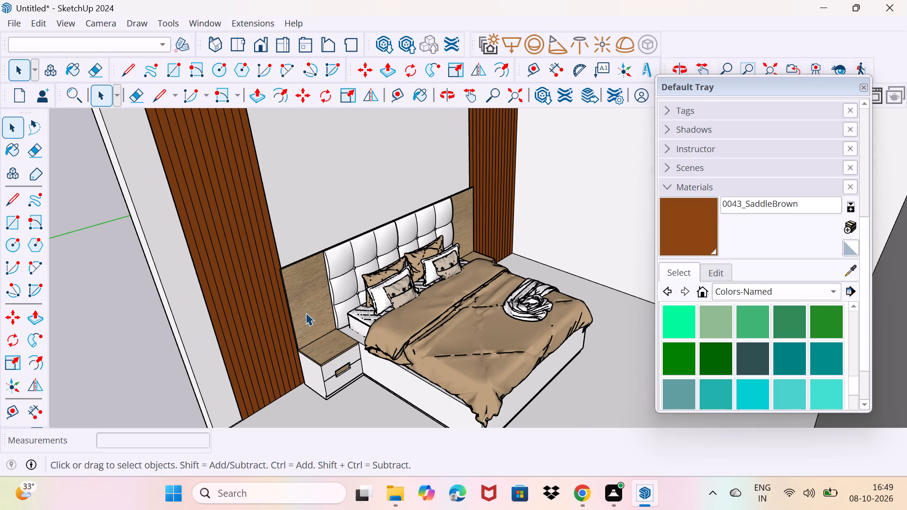
double_click(306, 313)
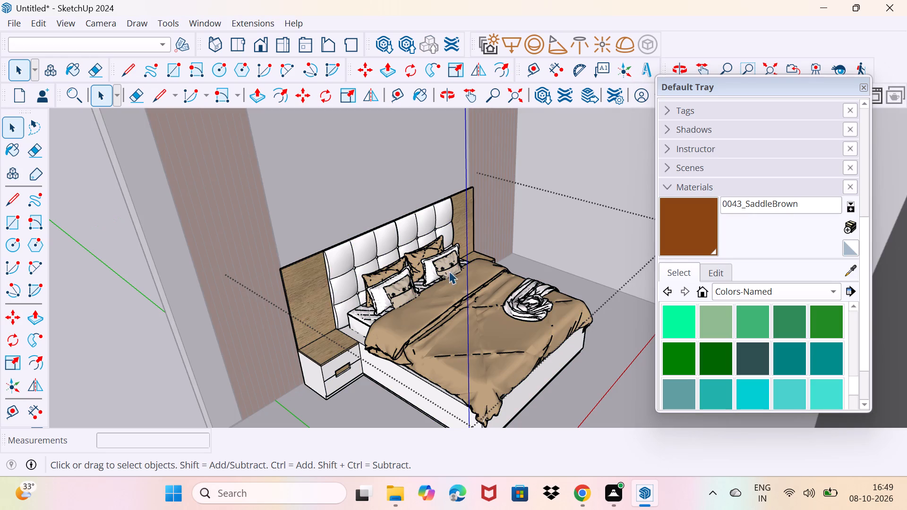
left_click(726, 290)
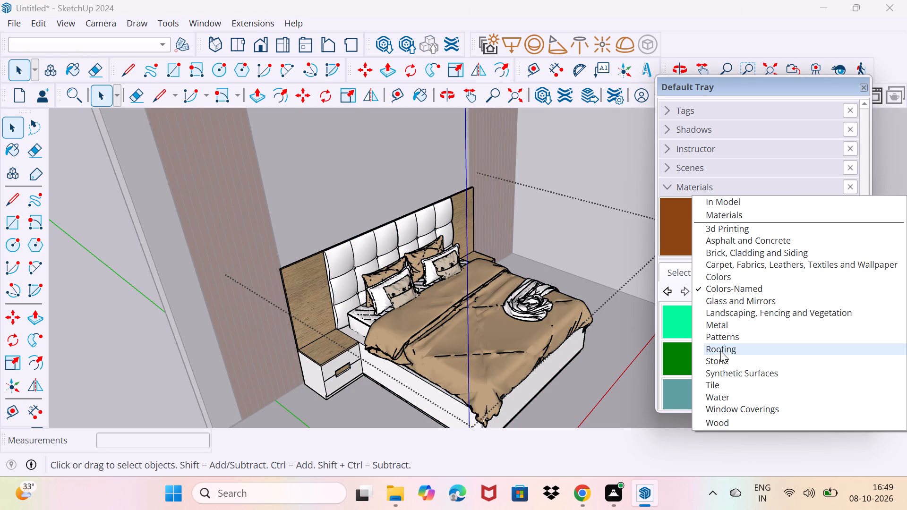
scroll(750, 353, "down", 3)
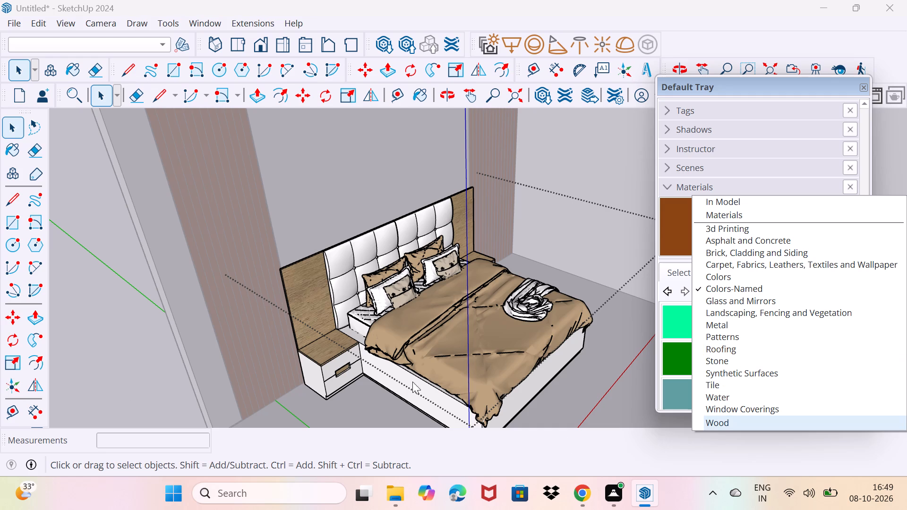
left_click(723, 421)
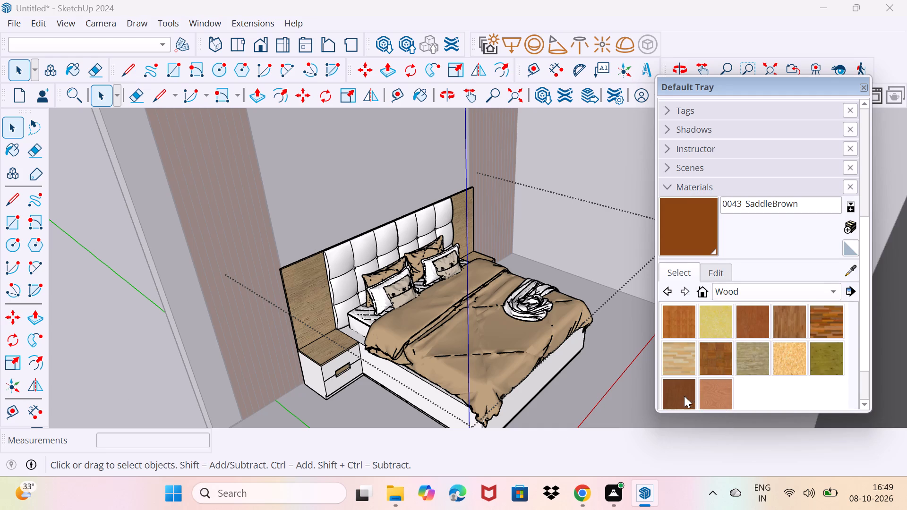
left_click(684, 395)
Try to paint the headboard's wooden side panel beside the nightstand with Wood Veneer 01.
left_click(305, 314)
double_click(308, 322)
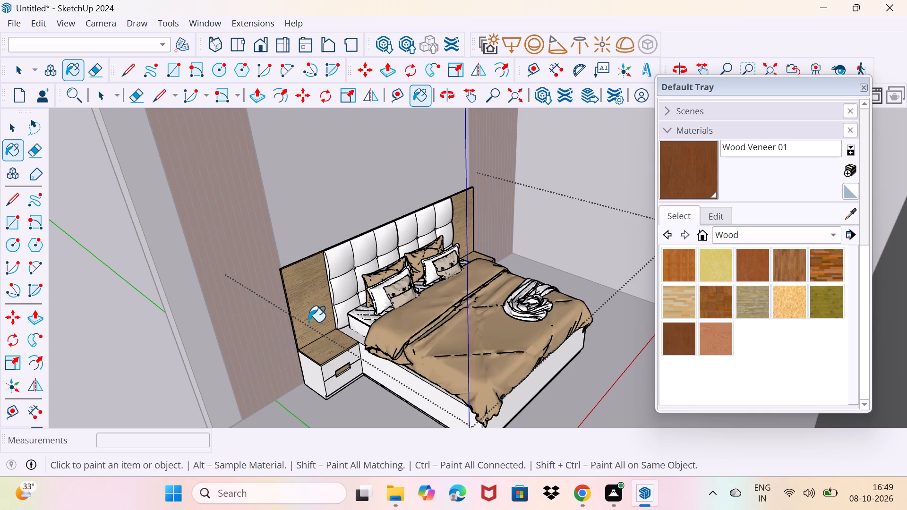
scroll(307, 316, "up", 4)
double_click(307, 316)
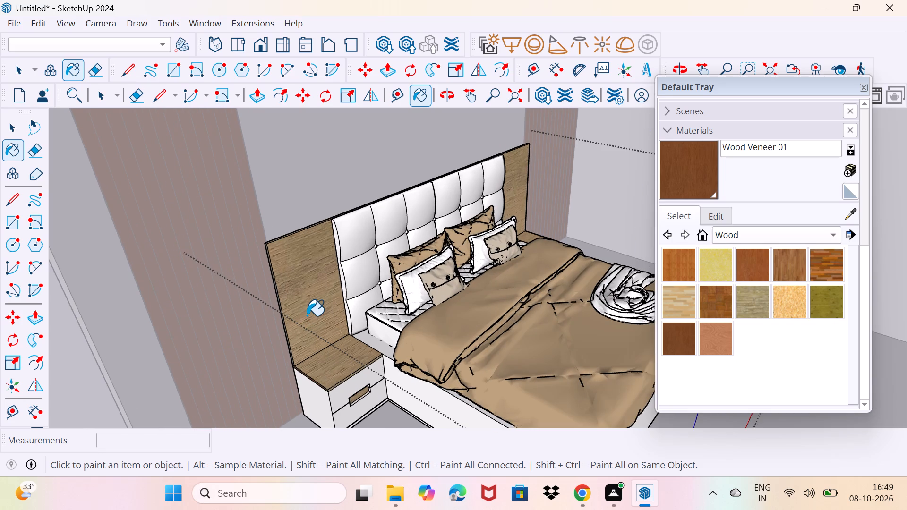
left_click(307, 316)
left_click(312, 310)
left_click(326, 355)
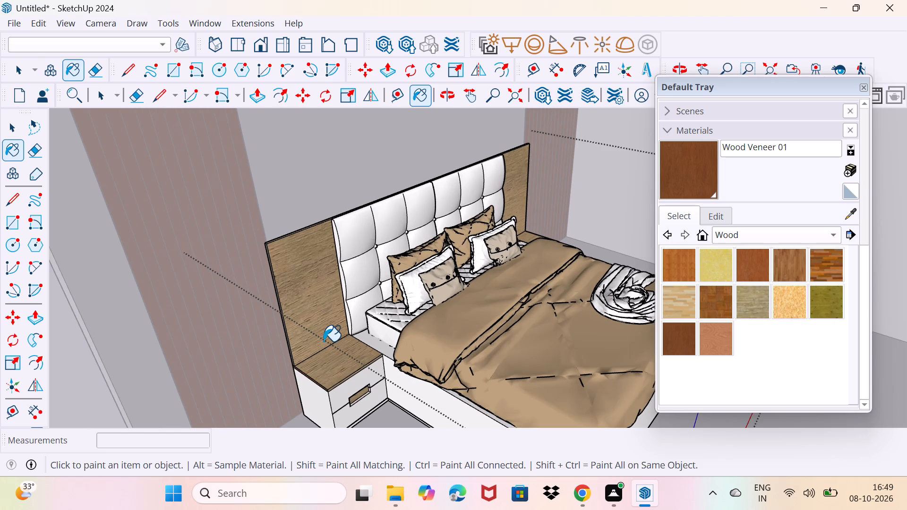
Select all connected bed-frame, headboard-panel and nightstand geometry, paint it Wood Veneer 01, and leave the bed group.
key("space")
triple_click(313, 335)
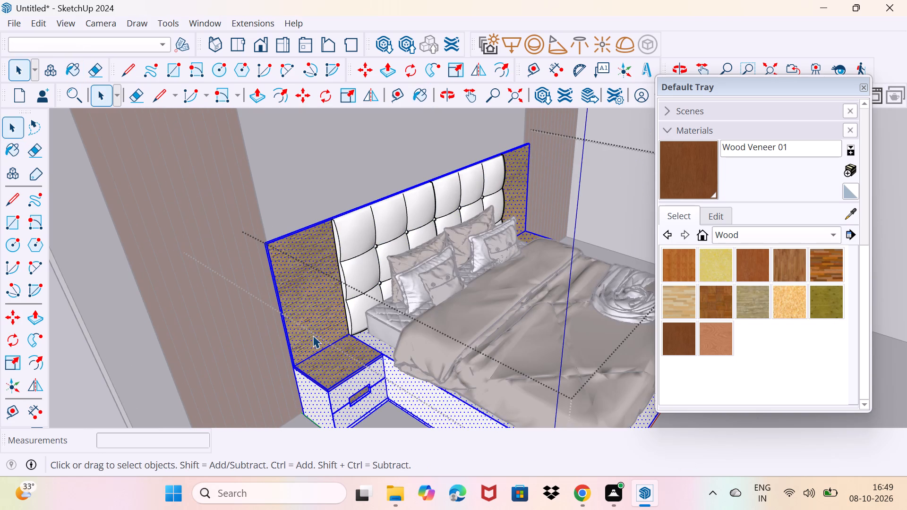
left_click(679, 170)
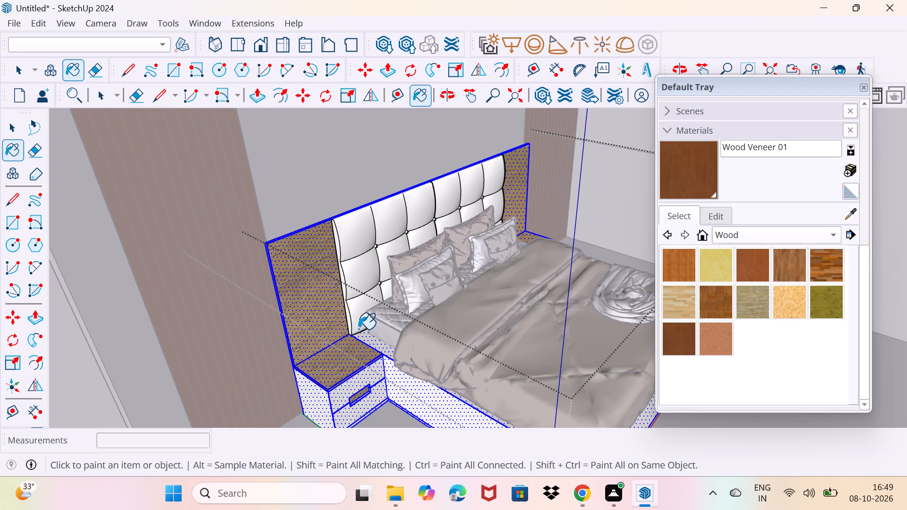
left_click(322, 321)
left_click(406, 392)
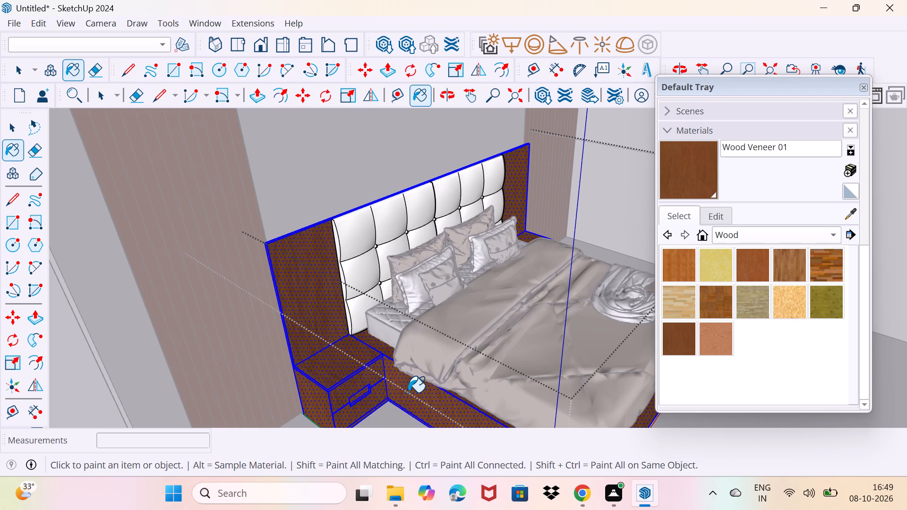
scroll(379, 392, "down", 4)
key("space")
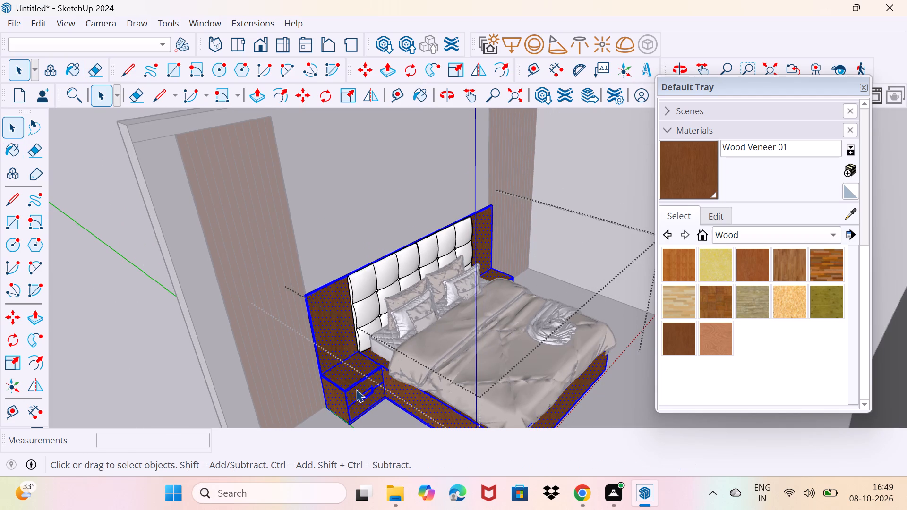
left_click_drag(136, 380, 139, 366)
left_click(137, 362)
left_click(129, 361)
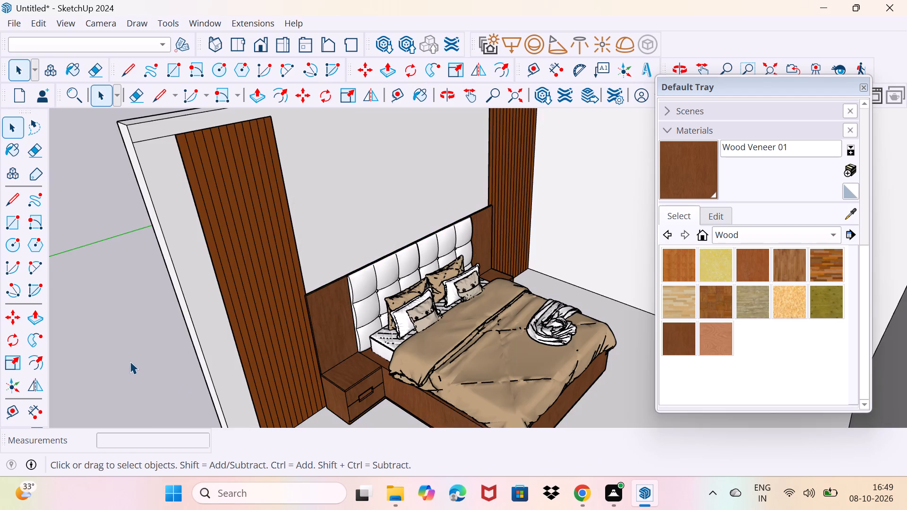
Erase the horizontal edge running across the bed wall just below its top, level with the strip tops.
scroll(129, 360, "down", 4)
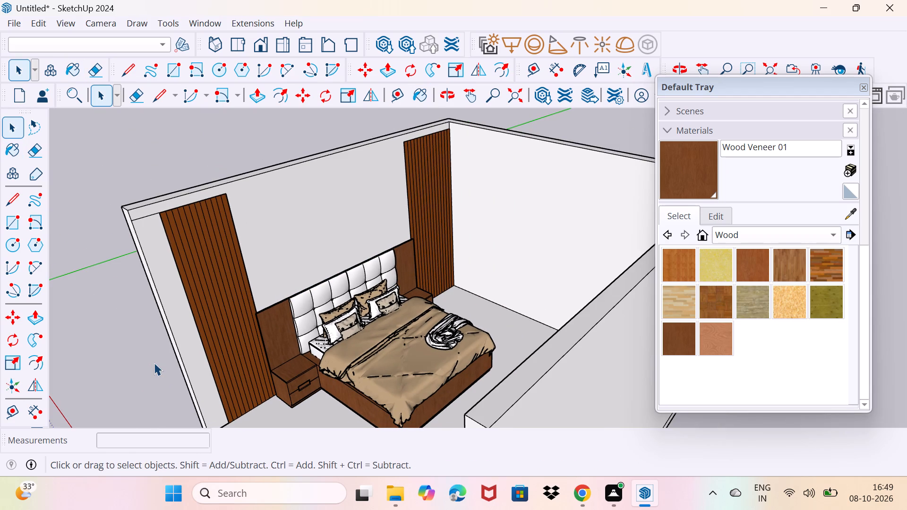
middle_click_drag(134, 363, 5, 409)
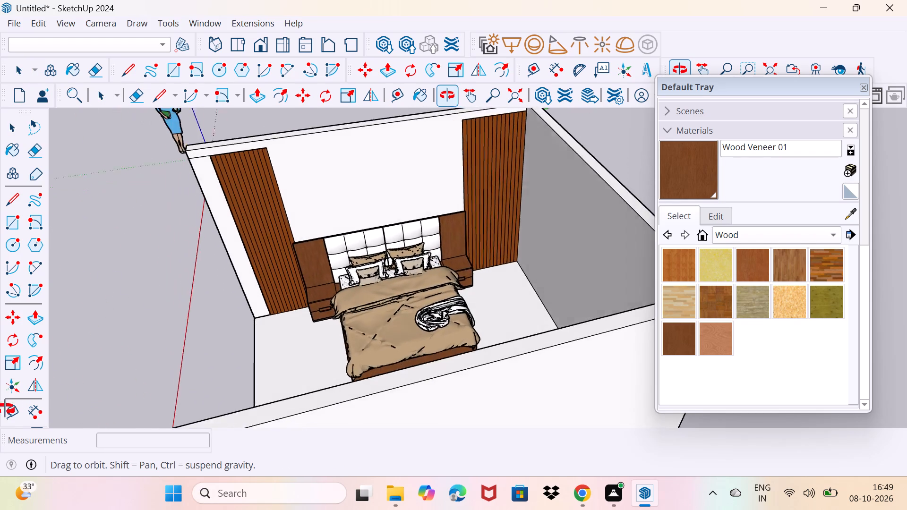
middle_click_drag(5, 409, 91, 344)
scroll(92, 344, "down", 3)
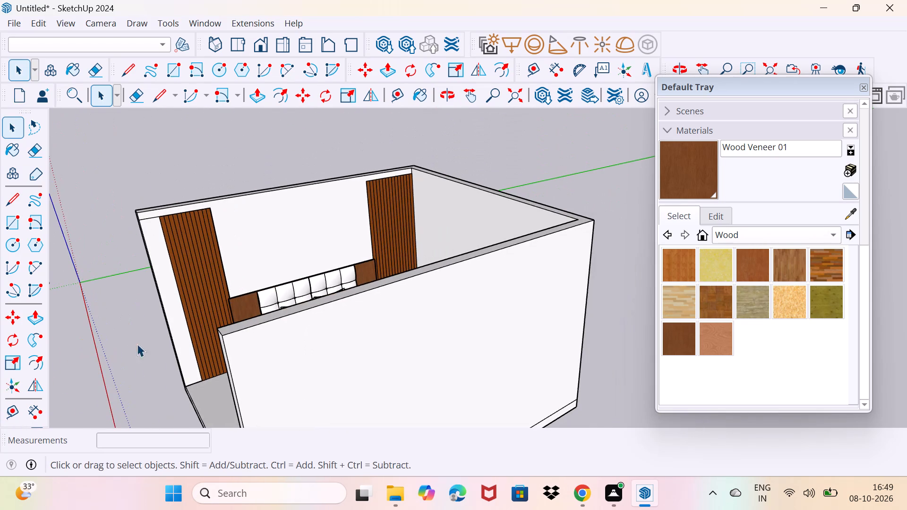
scroll(205, 237, "up", 3)
scroll(120, 216, "up", 6)
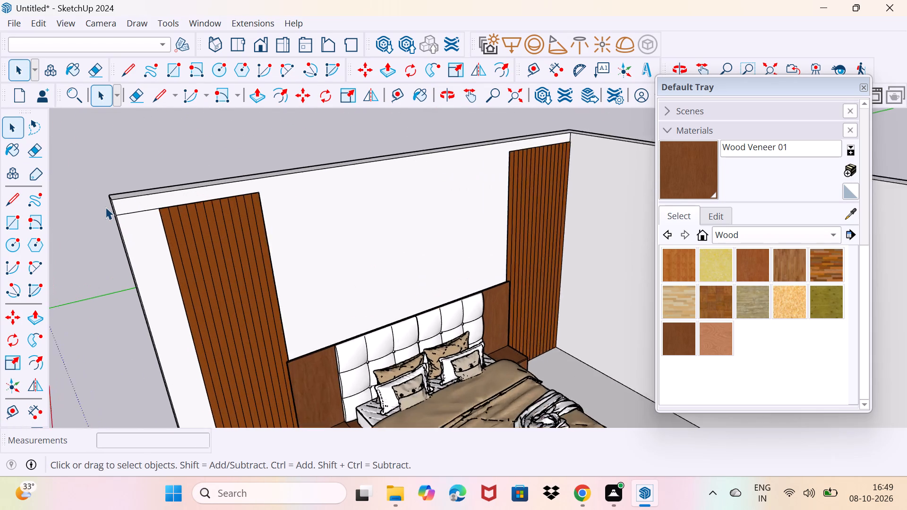
scroll(105, 207, "up", 1)
key("e")
left_click(136, 216)
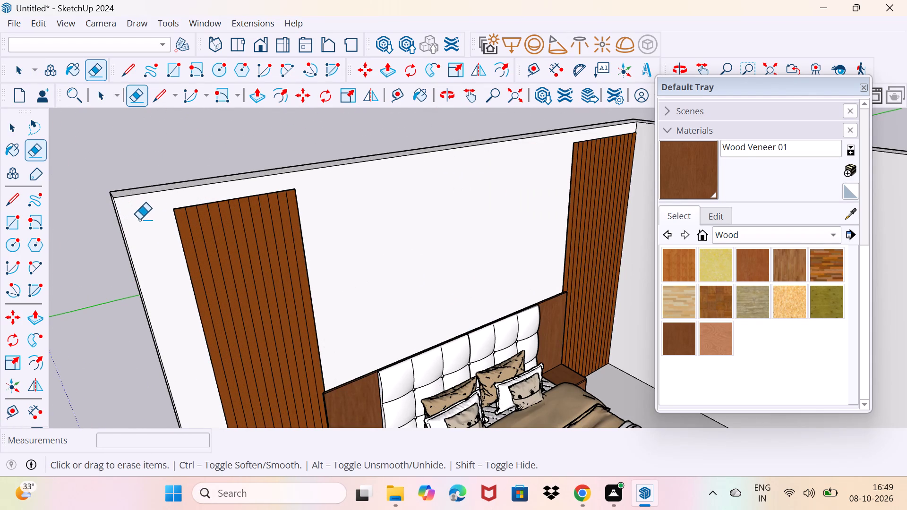
scroll(145, 223, "down", 2)
middle_click_drag(258, 225, 252, 268)
scroll(252, 268, "down", 5)
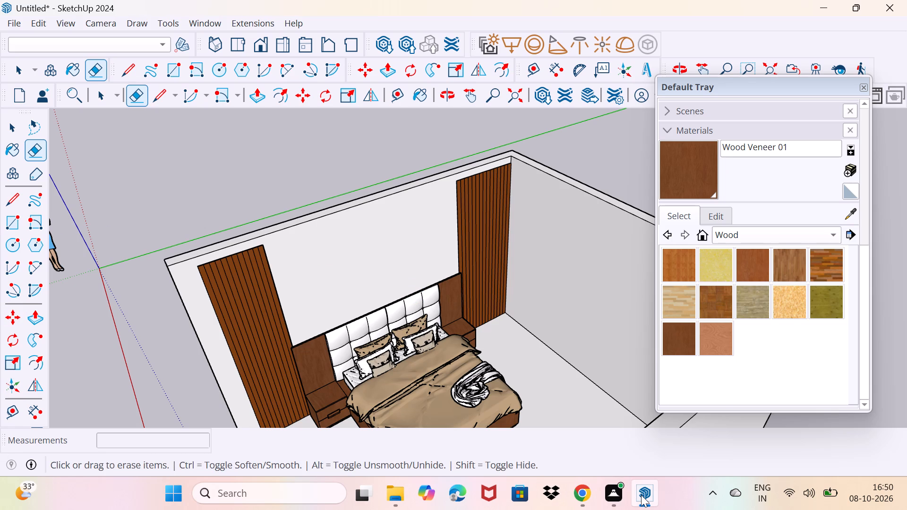
Switch to the 3D Warehouse page in Chrome and rerun the search for "bed".
left_click(322, 491)
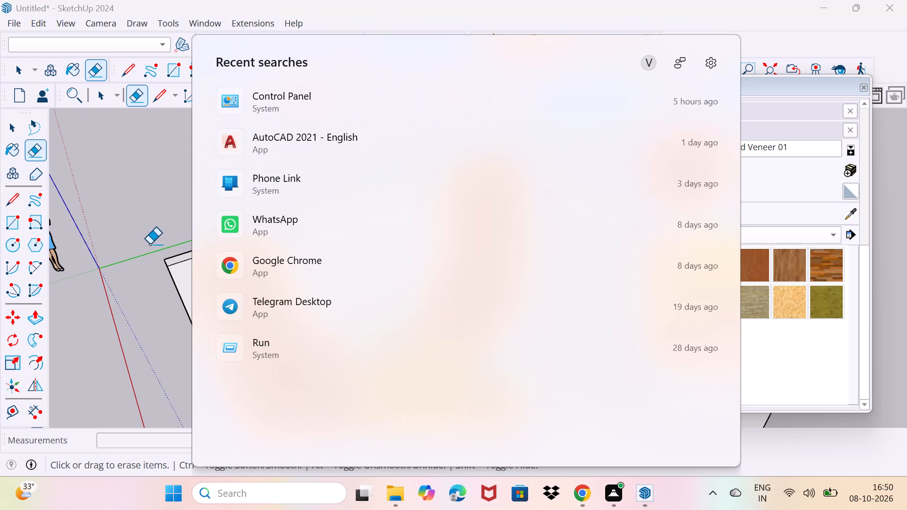
left_click(648, 500)
left_click(591, 501)
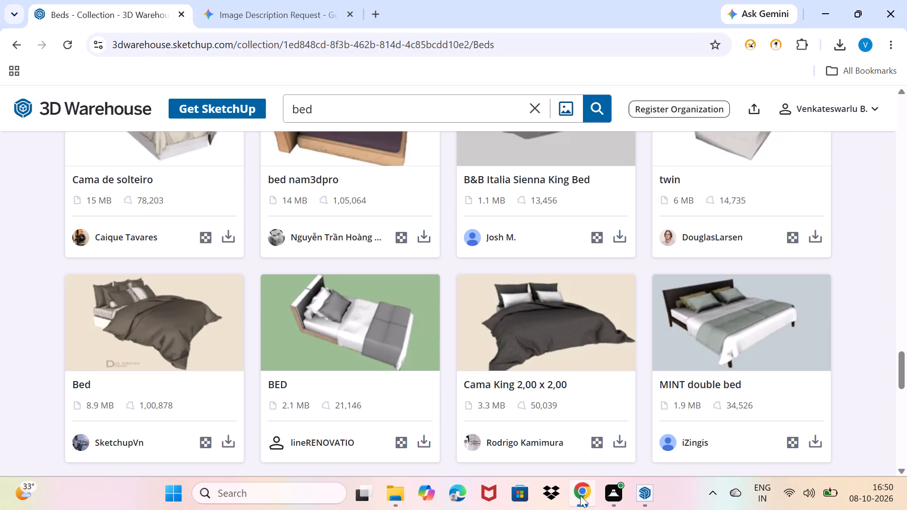
left_click(340, 119)
key("Return")
key("Return")
key("Return")
key("Return")
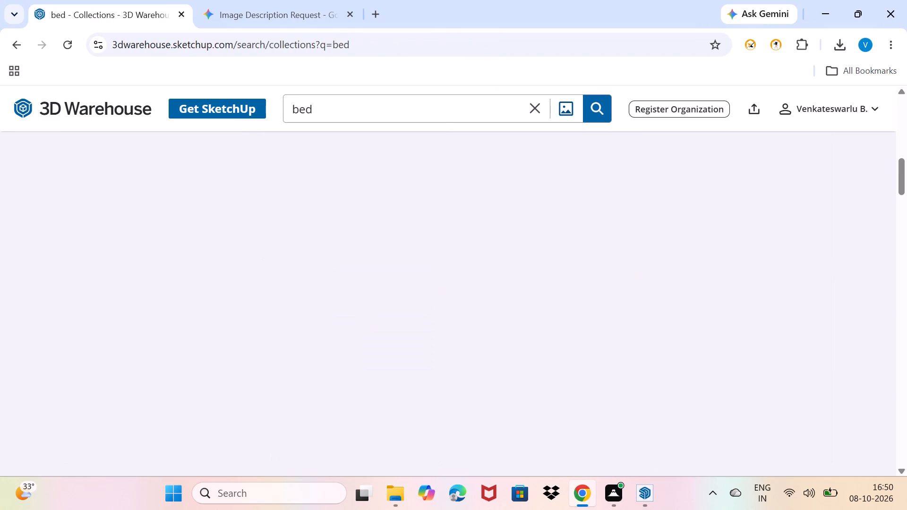
key("Return")
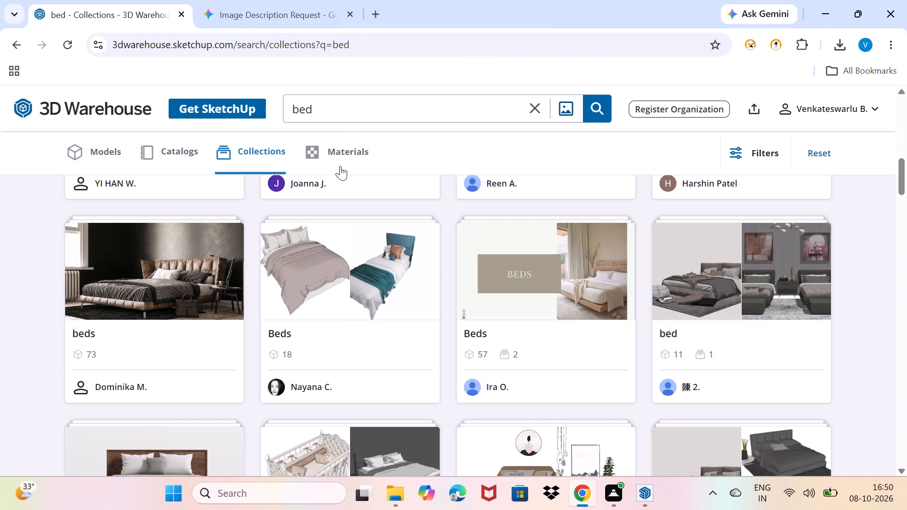
left_click(342, 112)
key("Return")
key("Return")
key("Return")
key("Return")
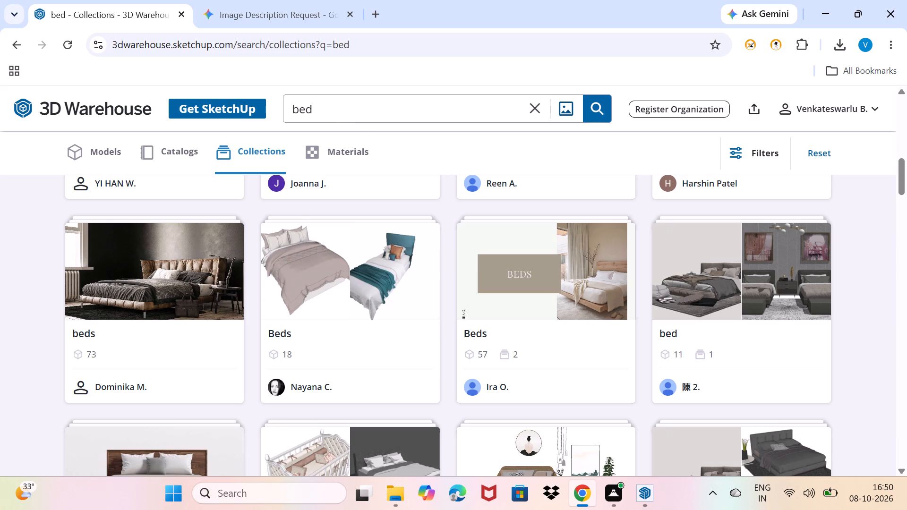
Search 3D Warehouse for "welldesing" and switch the results to Models.
left_click(351, 110)
key("BackSpace")
key("BackSpace")
key("BackSpace")
type("we")
type("ll")
type("desing")
key("Return")
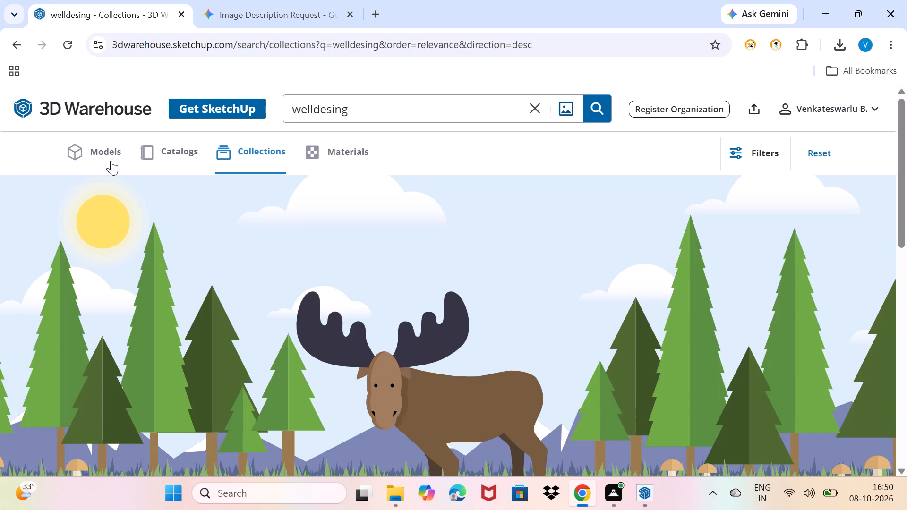
left_click(111, 160)
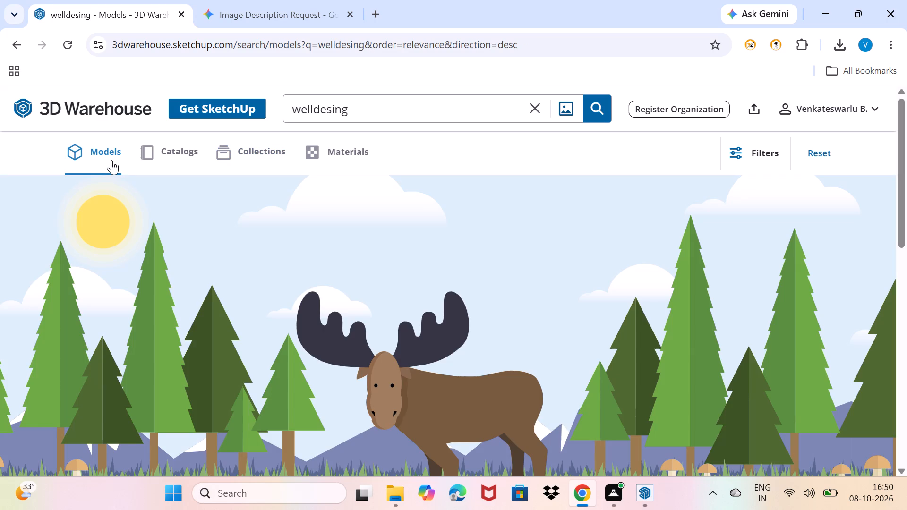
Open the Pinterest site in a new browser tab.
left_click(544, 109)
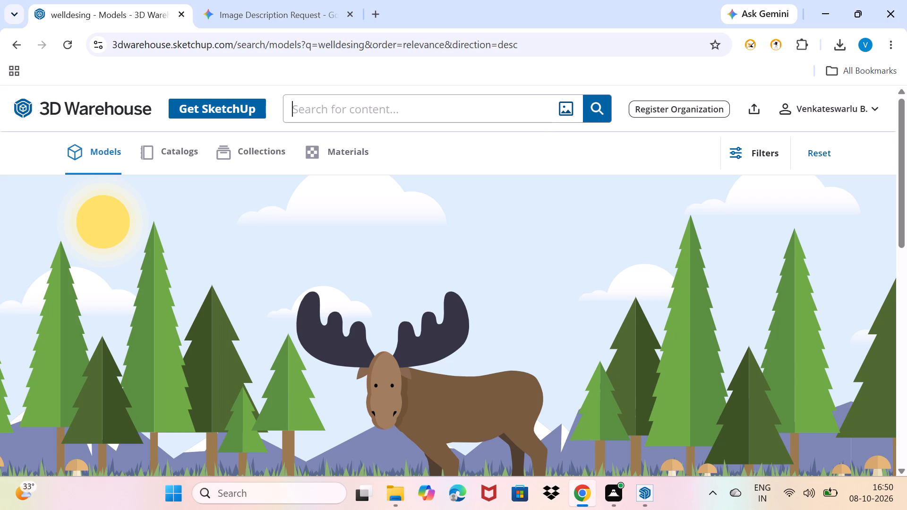
left_click(382, 14)
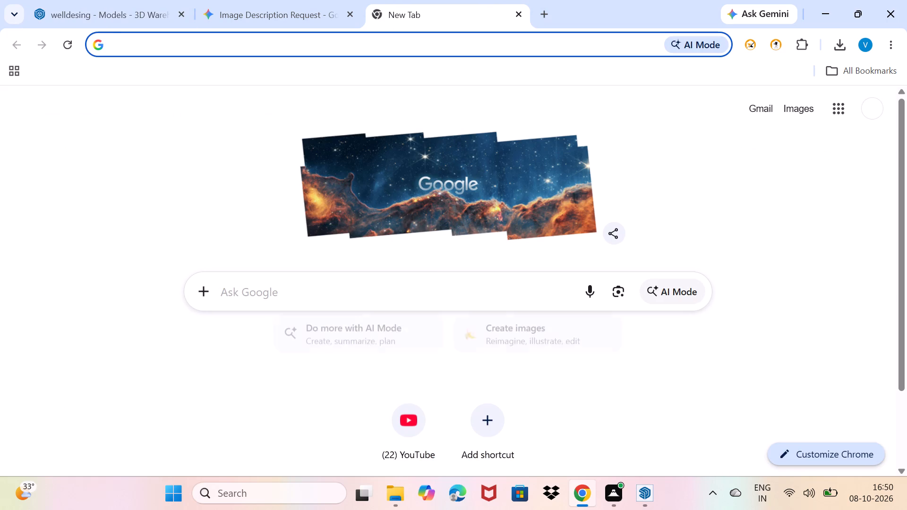
left_click(414, 290)
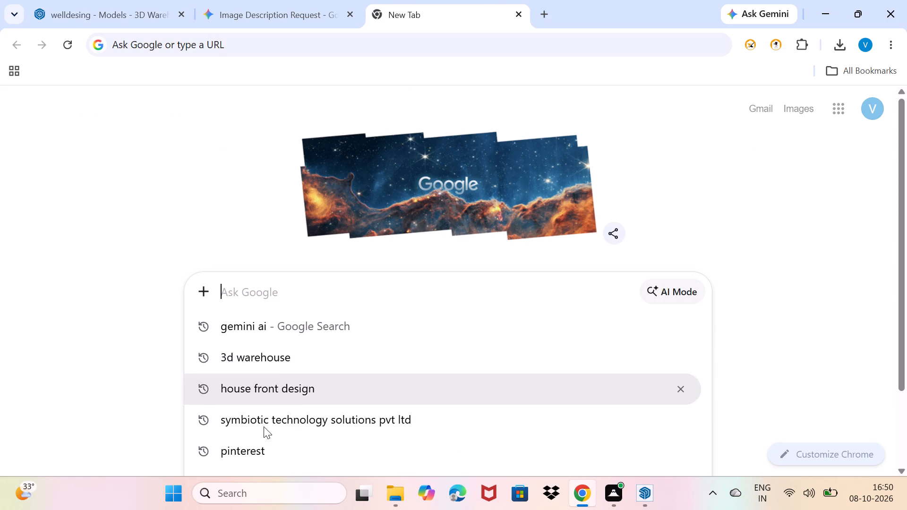
left_click(268, 445)
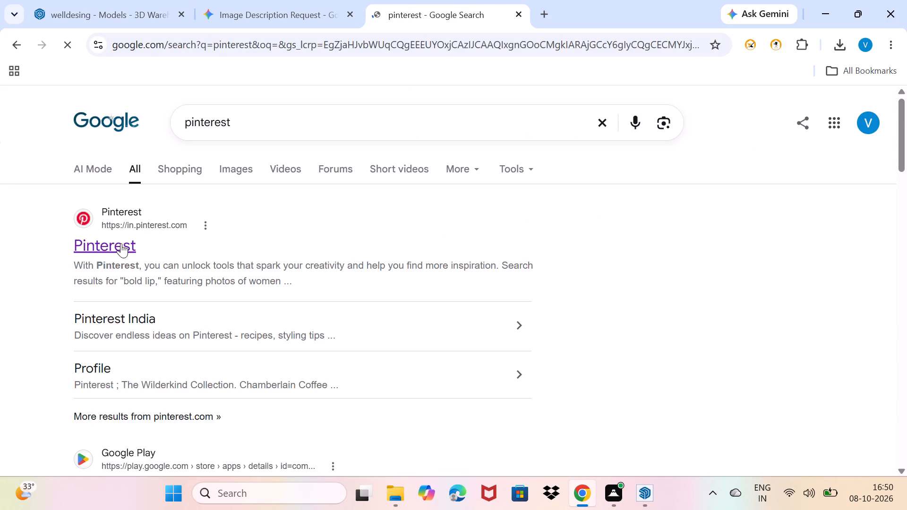
left_click(121, 243)
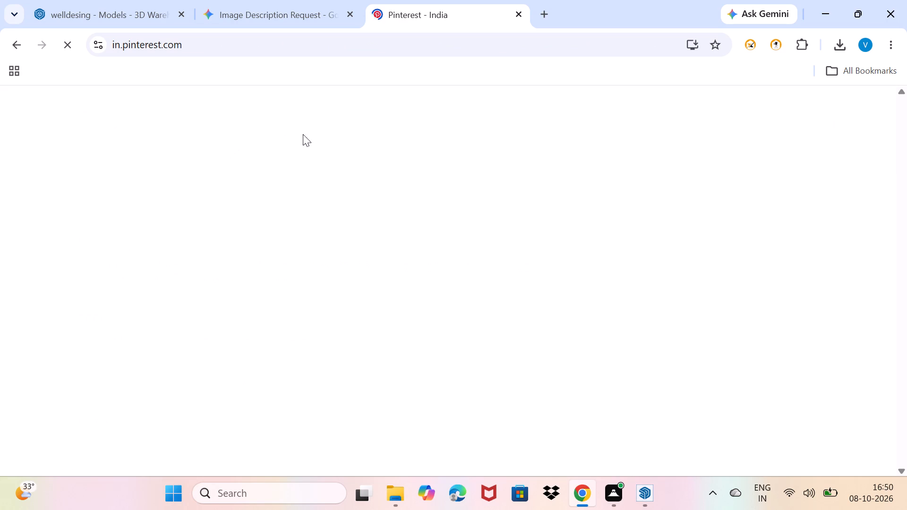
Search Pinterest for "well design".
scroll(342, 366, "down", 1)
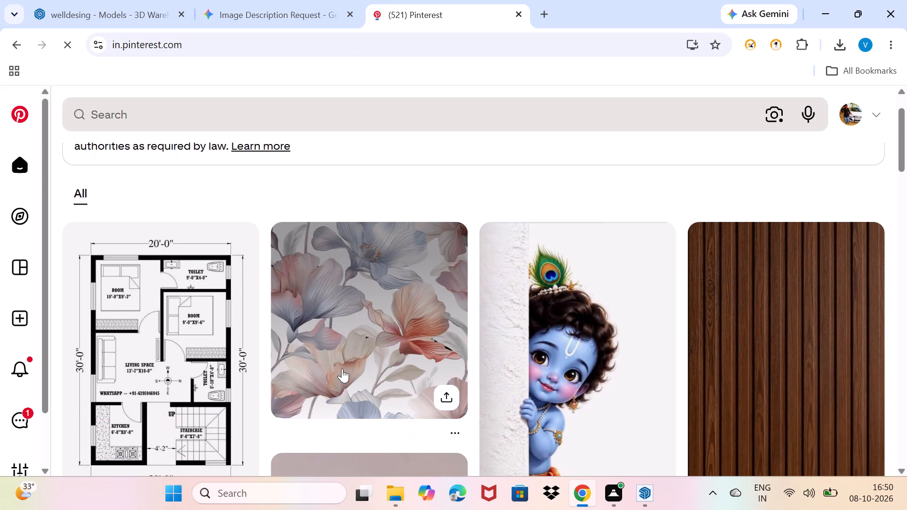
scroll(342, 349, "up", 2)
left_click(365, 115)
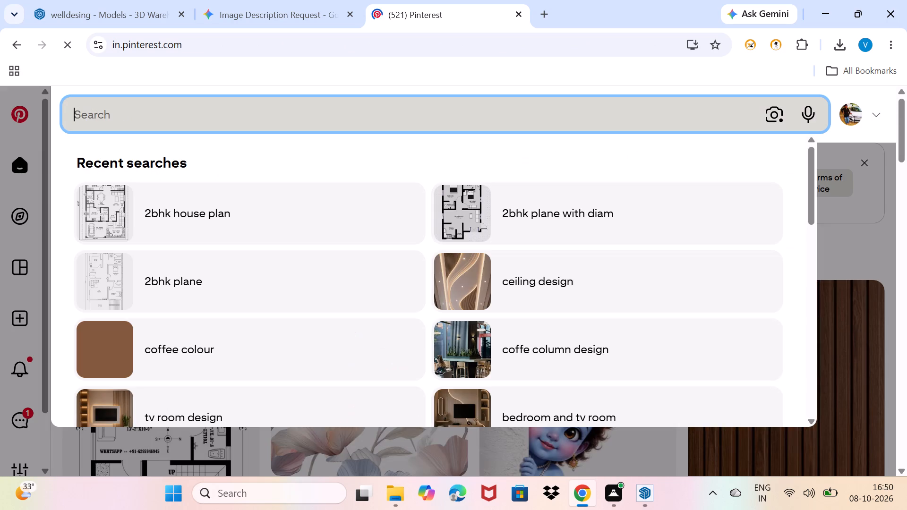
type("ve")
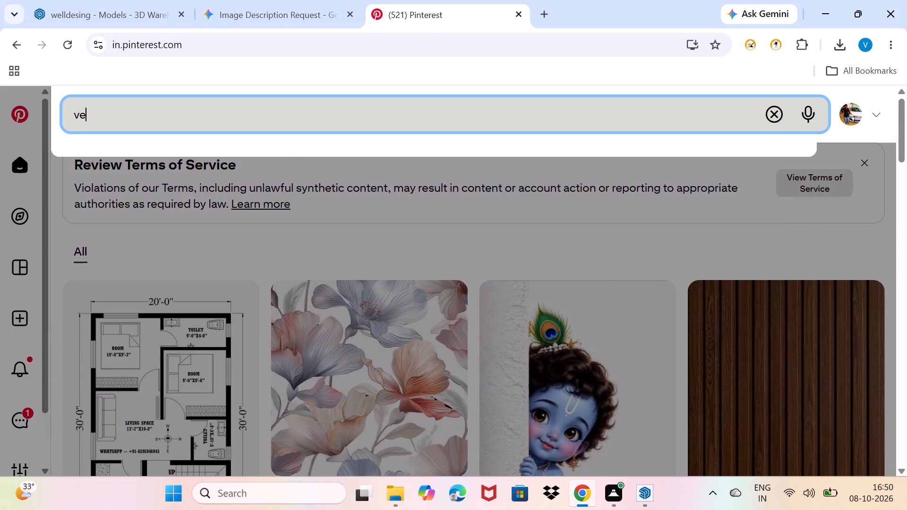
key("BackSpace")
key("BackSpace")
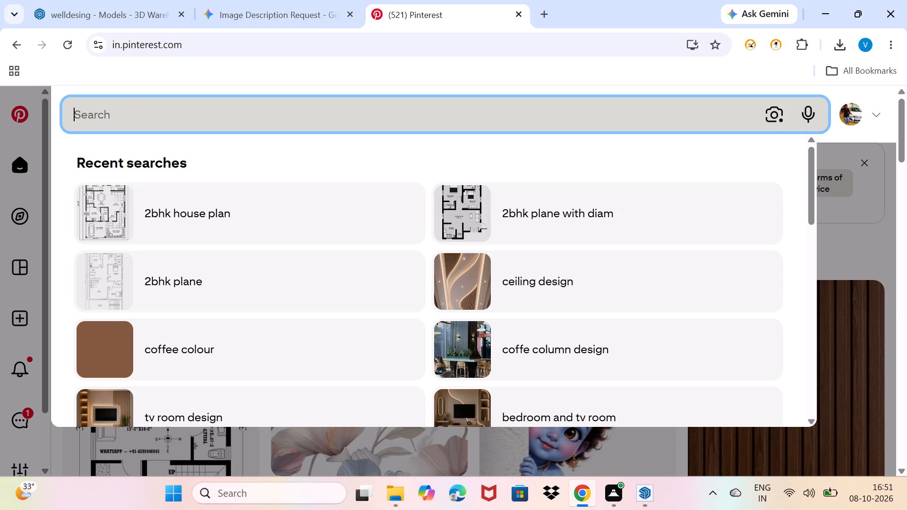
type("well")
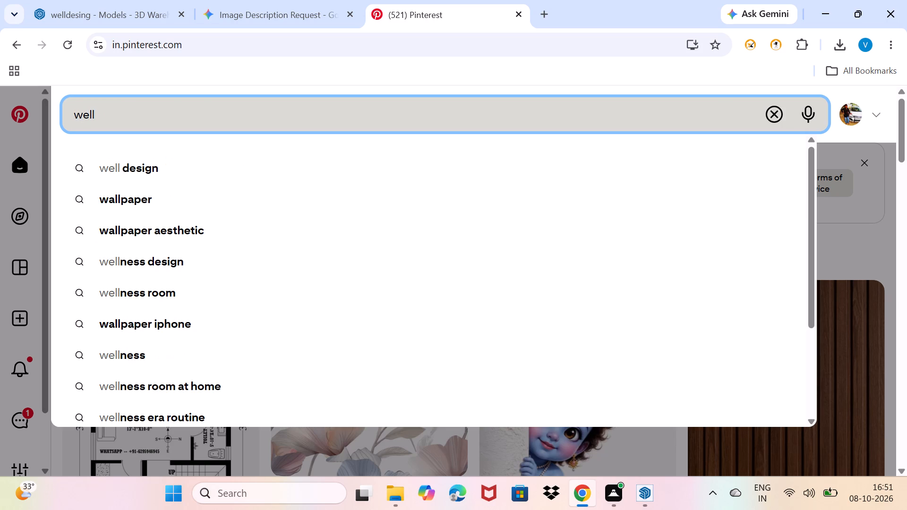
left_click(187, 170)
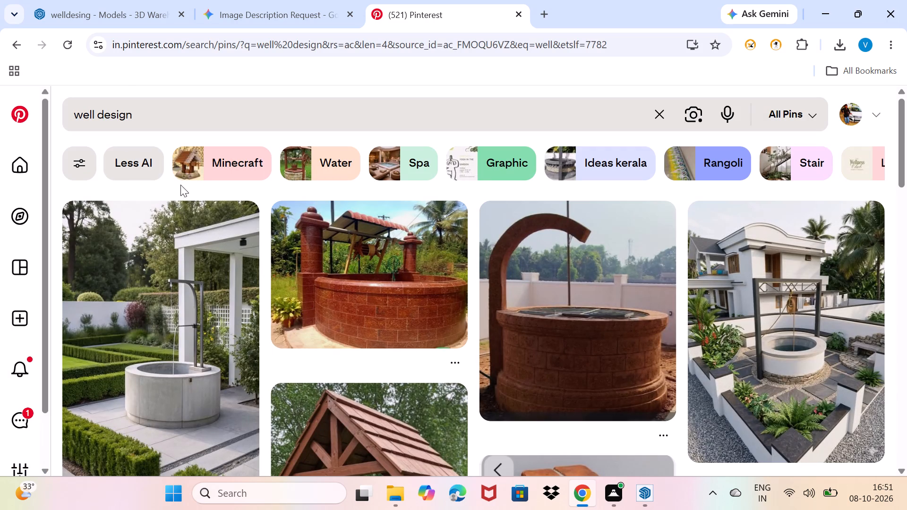
Search Pinterest for "wall design".
left_click(86, 114)
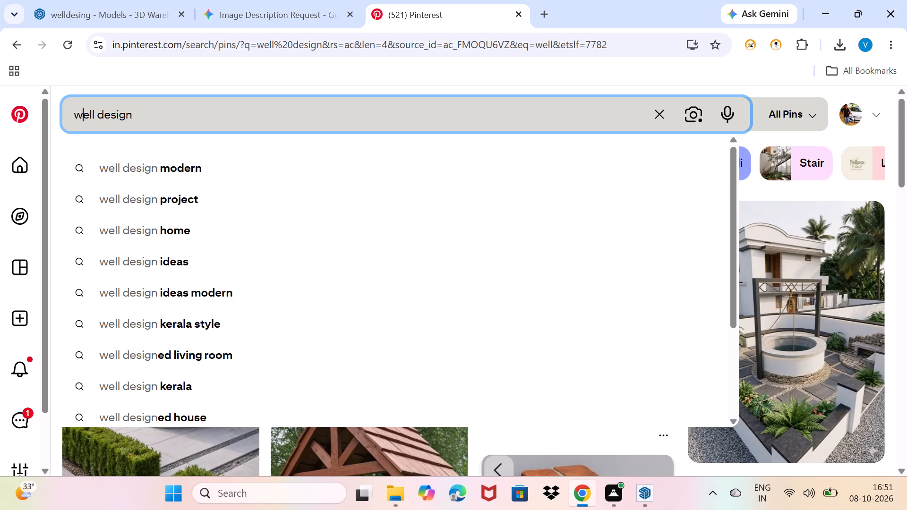
left_click(89, 113)
key("BackSpace")
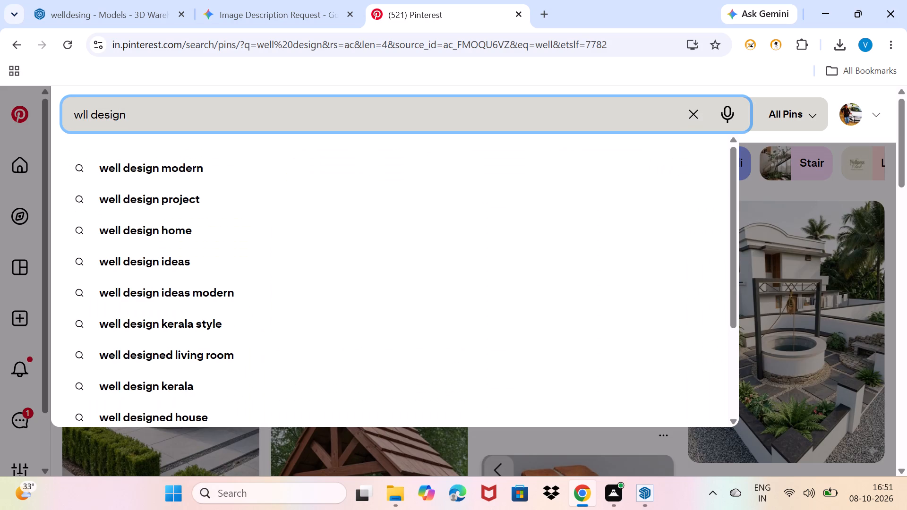
key("a")
key("Return")
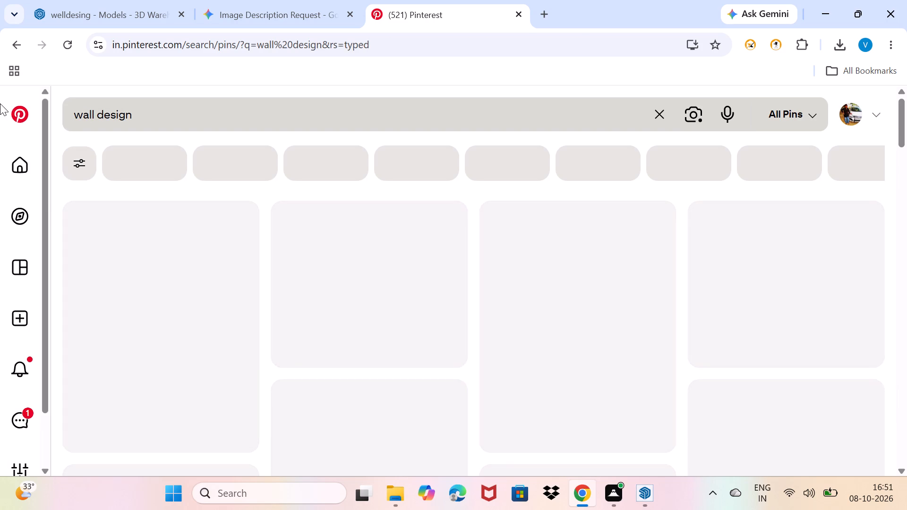
Examine the wall design pins for a feature-wall idea that suits the bedroom.
scroll(231, 276, "down", 3)
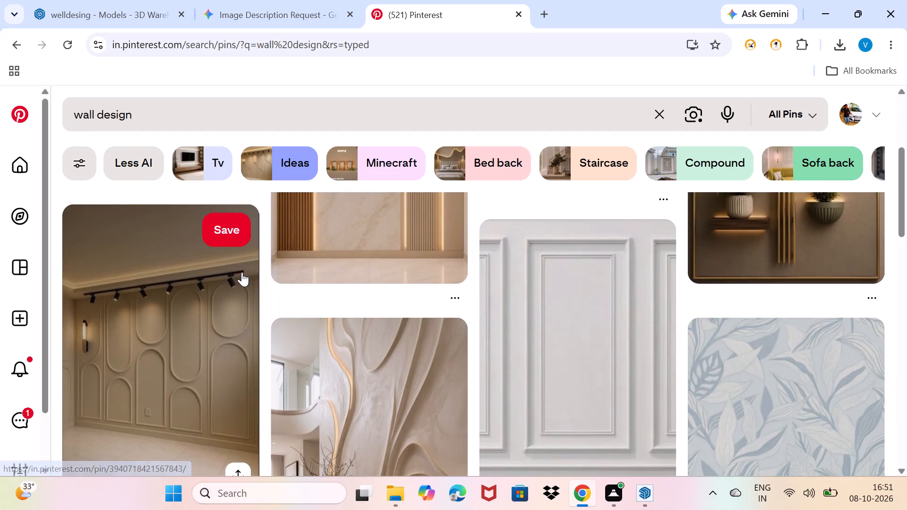
scroll(410, 298, "down", 5)
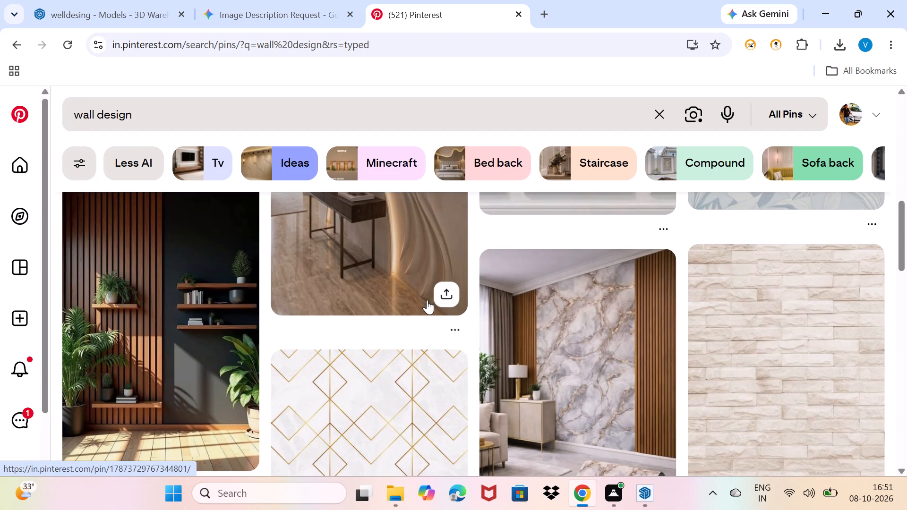
scroll(427, 300, "down", 10)
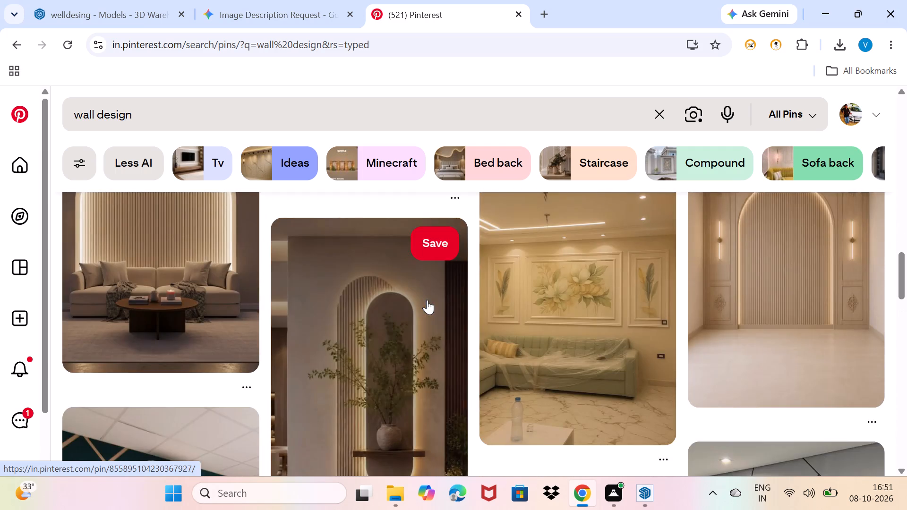
scroll(427, 300, "down", 18)
scroll(427, 300, "down", 7)
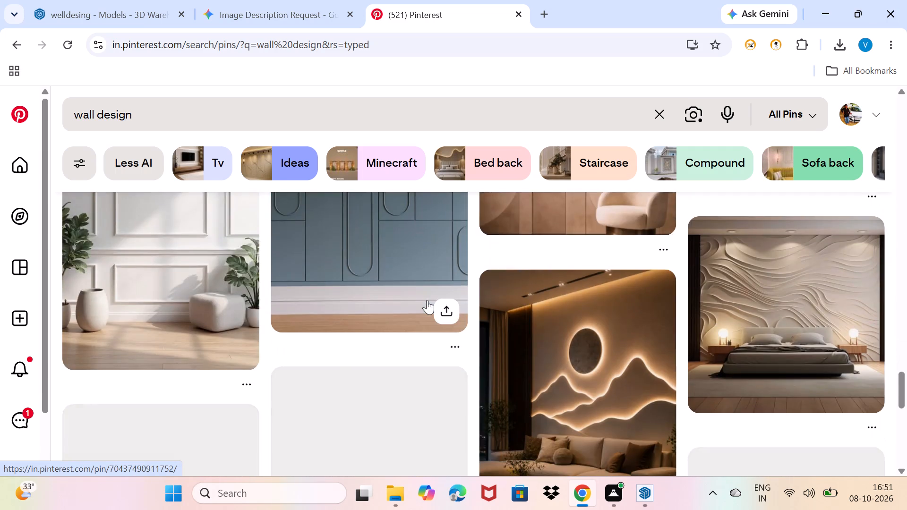
scroll(427, 300, "down", 3)
scroll(427, 300, "up", 4)
scroll(762, 263, "down", 2)
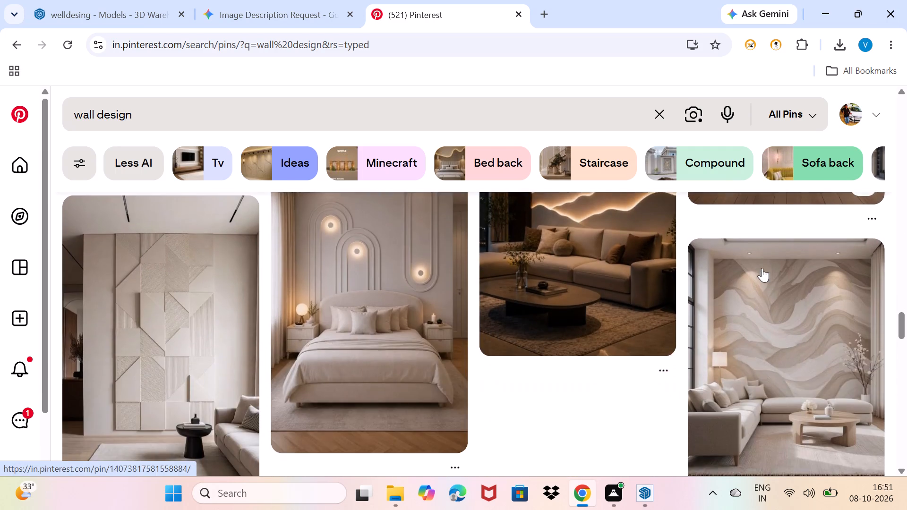
Open the bedroom pin with the wavy carved relief wall behind a low bed.
scroll(762, 268, "up", 3)
left_click(762, 268)
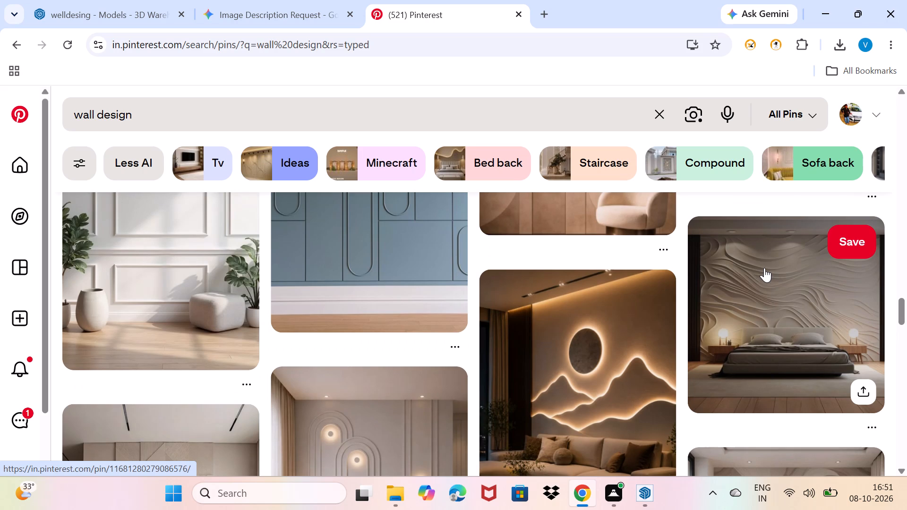
left_click(763, 294)
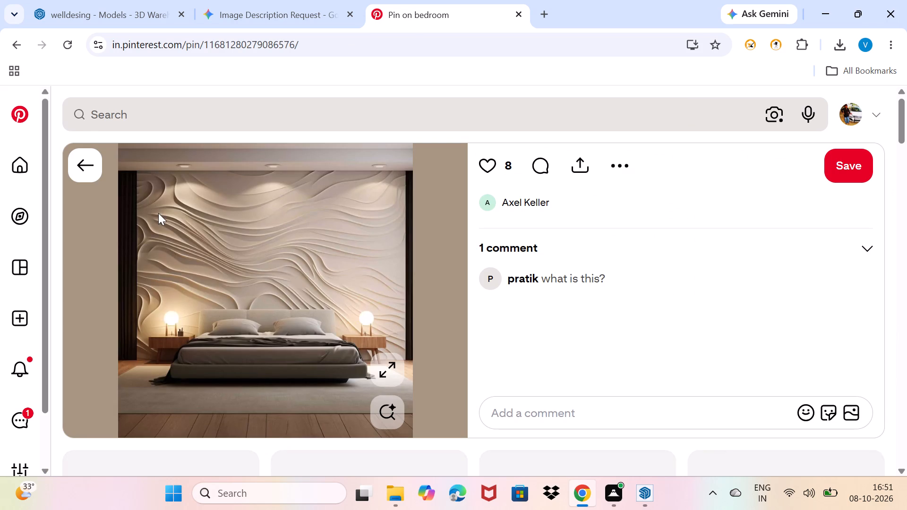
Run a visual search on the pin, cropped to the central part of the wavy relief wall above the bed.
left_click_drag(149, 202, 193, 233)
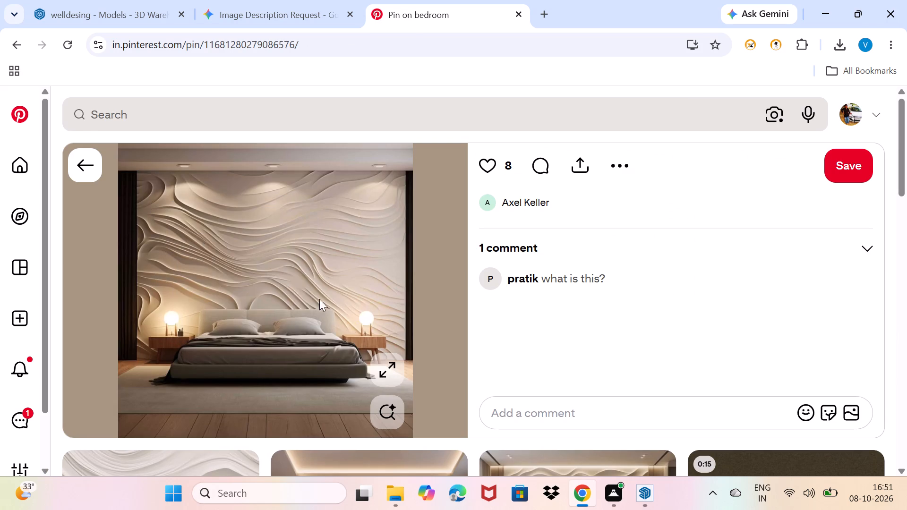
left_click(394, 414)
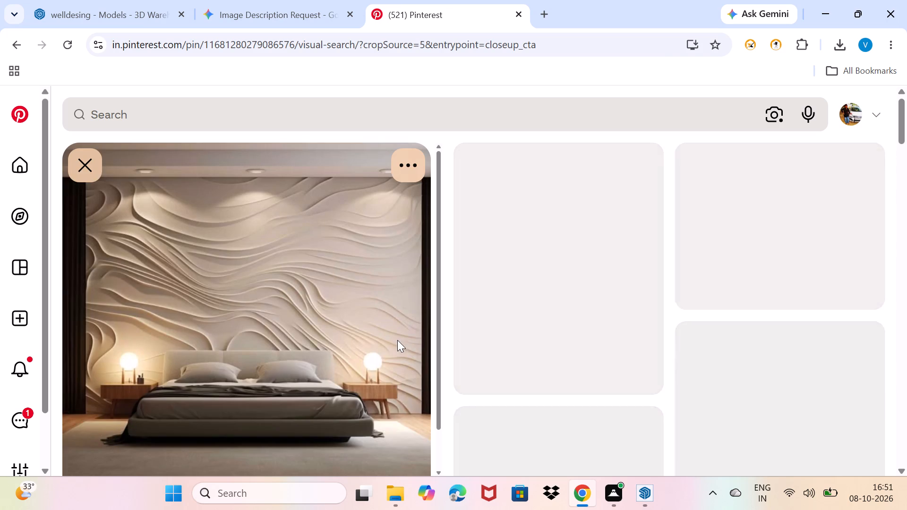
left_click_drag(99, 205, 166, 266)
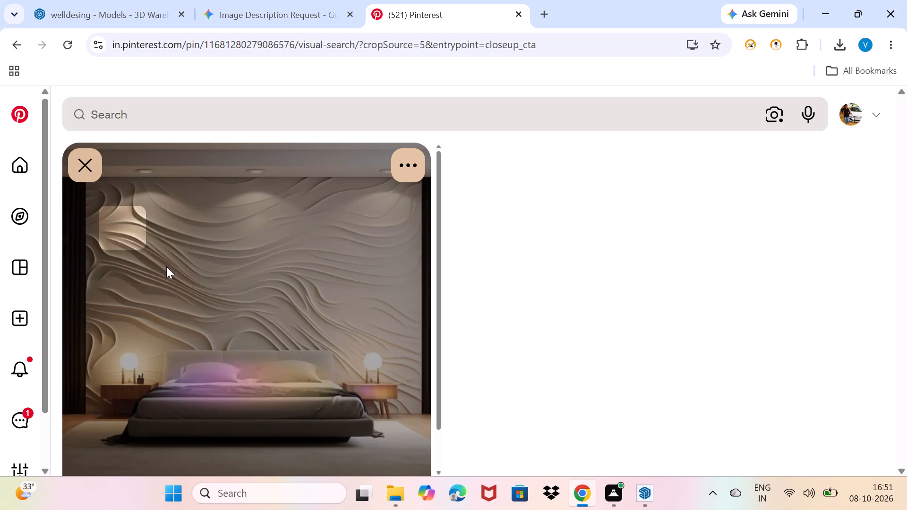
left_click_drag(166, 266, 367, 329)
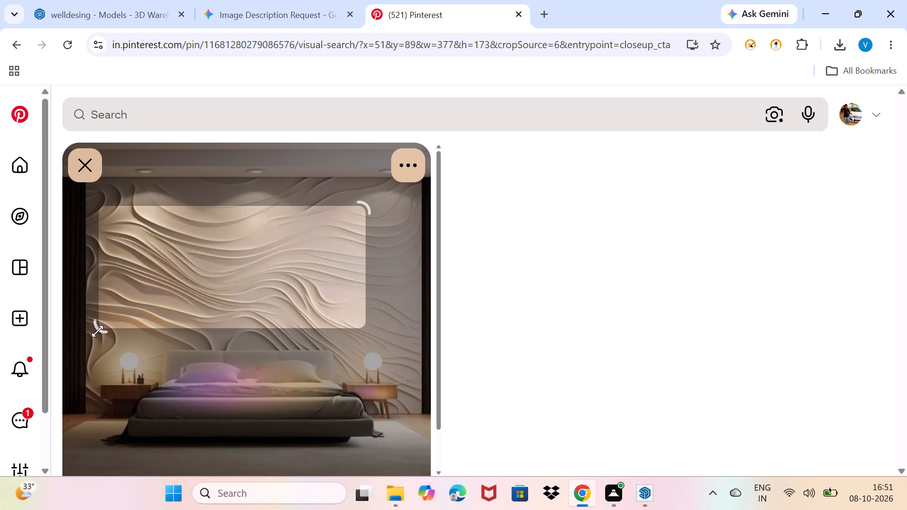
left_click_drag(97, 331, 176, 293)
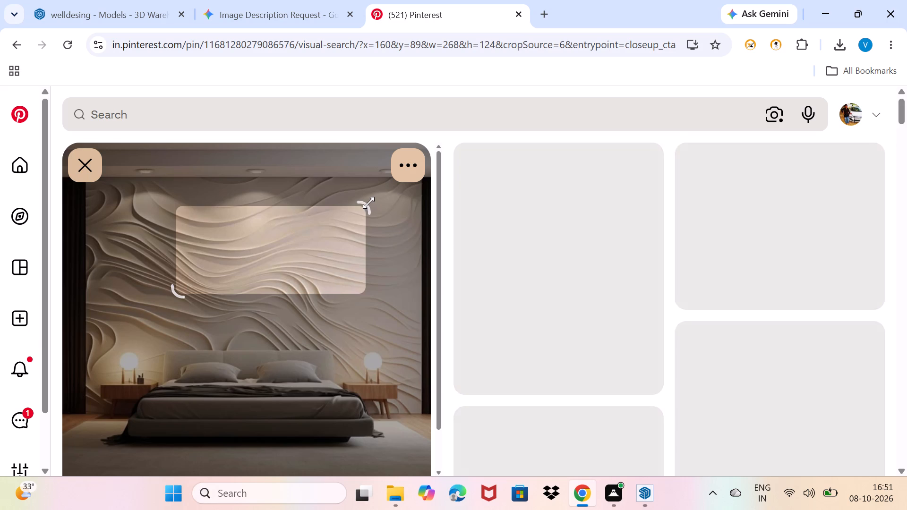
left_click_drag(368, 203, 352, 214)
scroll(329, 284, "down", 6)
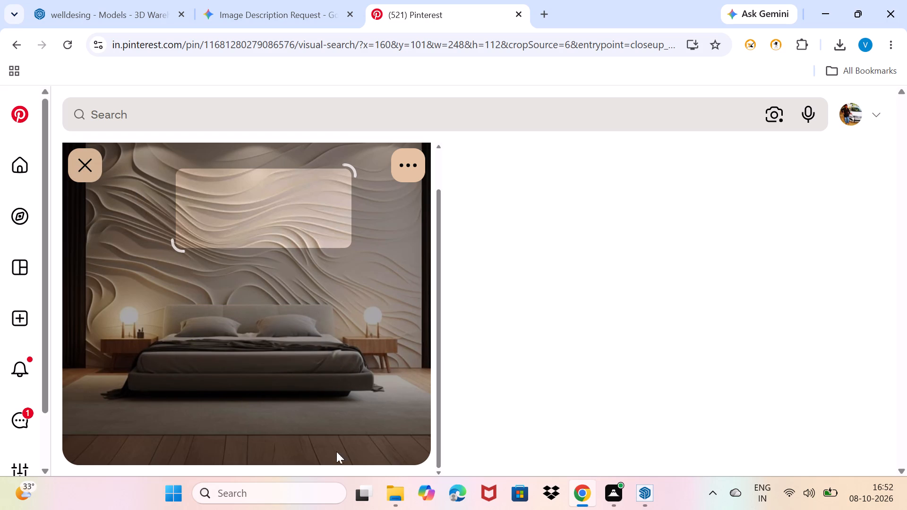
Switch to SketchUp and examine the bed wall and its wood strips from several angles.
left_click(639, 496)
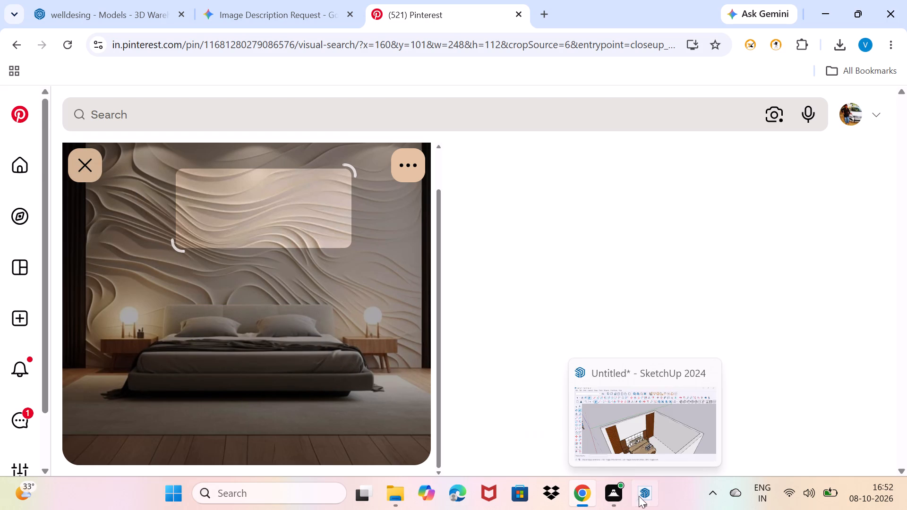
scroll(462, 385, "down", 4)
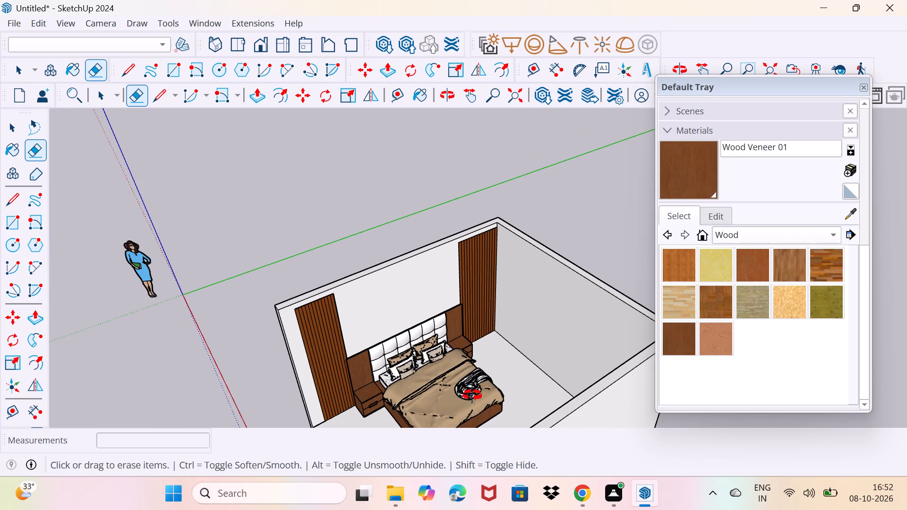
middle_click_drag(471, 394, 392, 399)
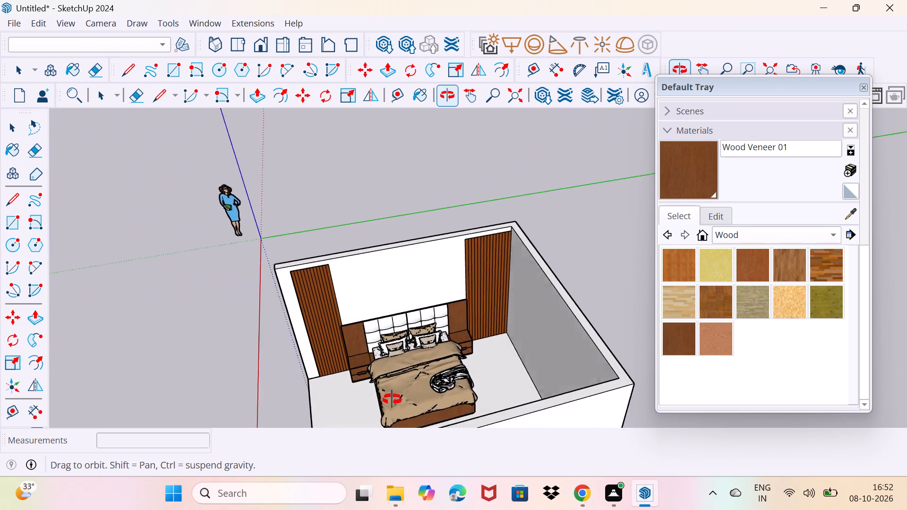
middle_click_drag(392, 399, 438, 402)
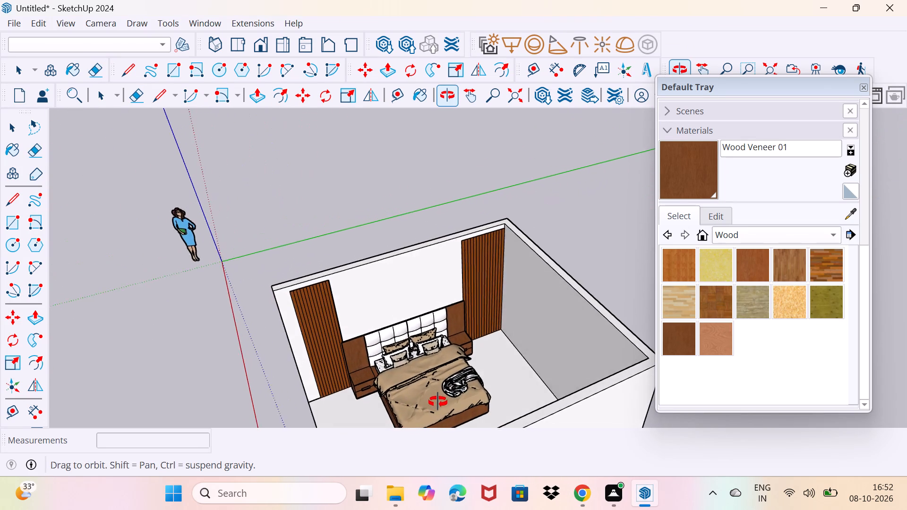
middle_click_drag(438, 402, 381, 401)
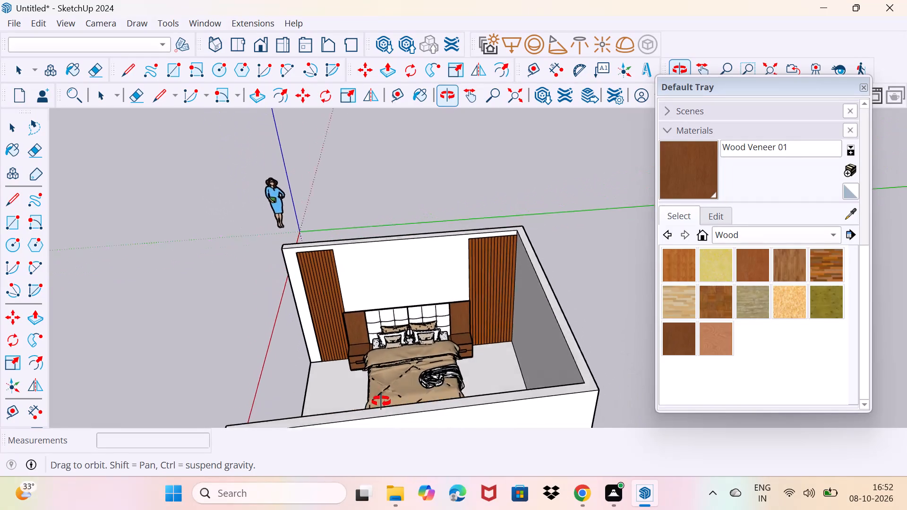
middle_click_drag(381, 401, 392, 408)
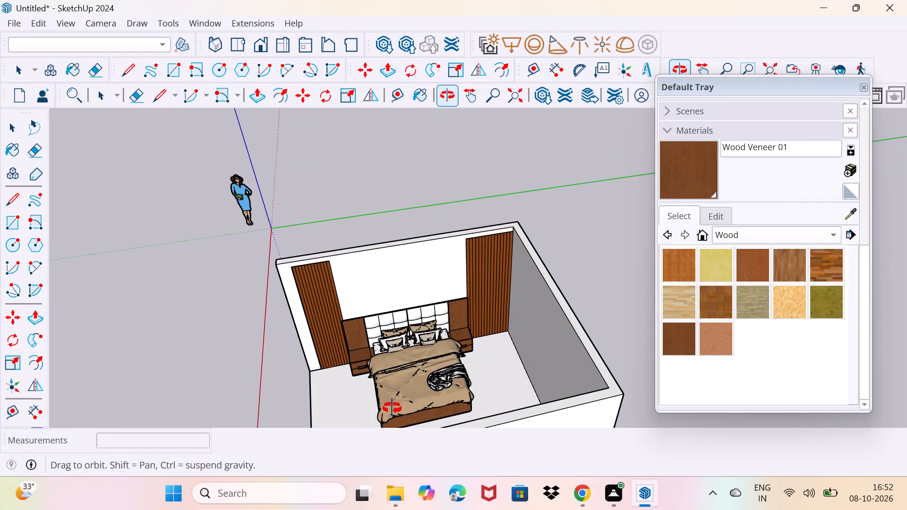
middle_click_drag(392, 408, 420, 395)
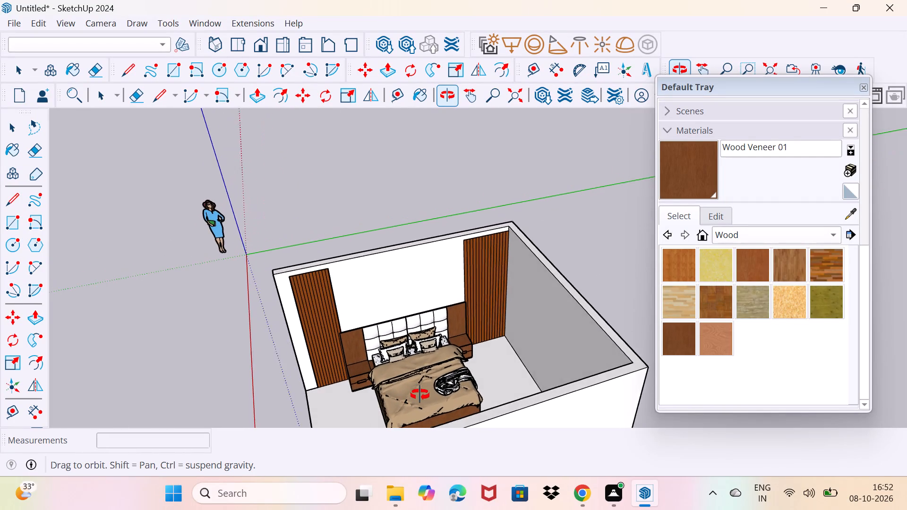
middle_click_drag(420, 395, 458, 389)
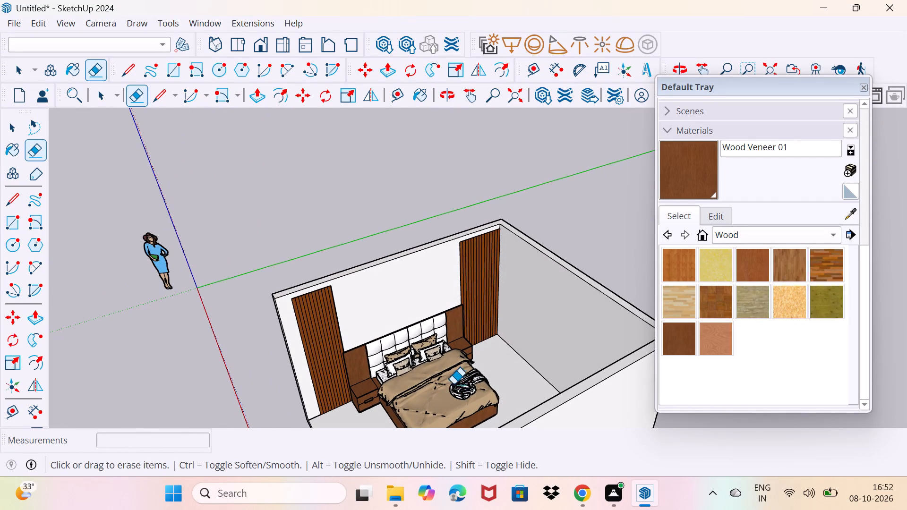
Switch to Pinterest in Chrome and close the visual search on the wavy relief wall pin.
left_click(585, 496)
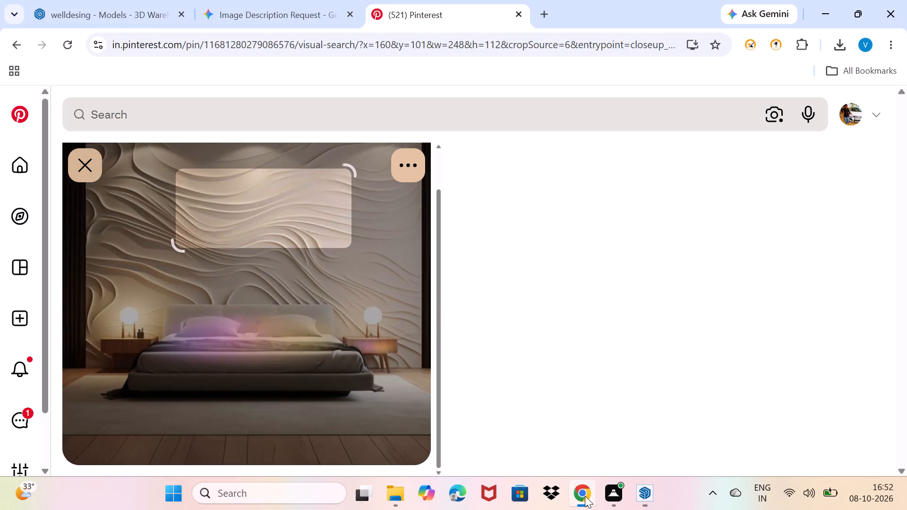
left_click(82, 168)
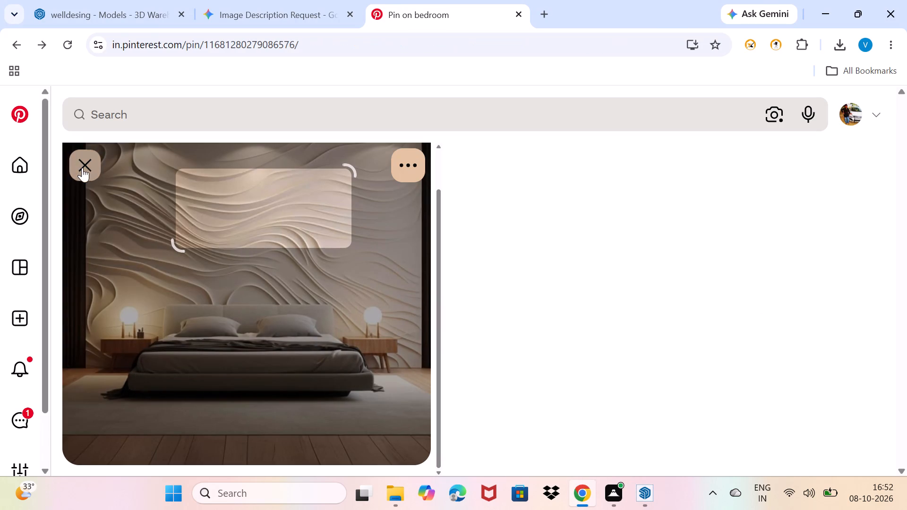
Examine the related pins under the wavy relief bedroom pin for a textured design that suits the bed wall.
scroll(341, 323, "down", 5)
scroll(193, 344, "down", 3)
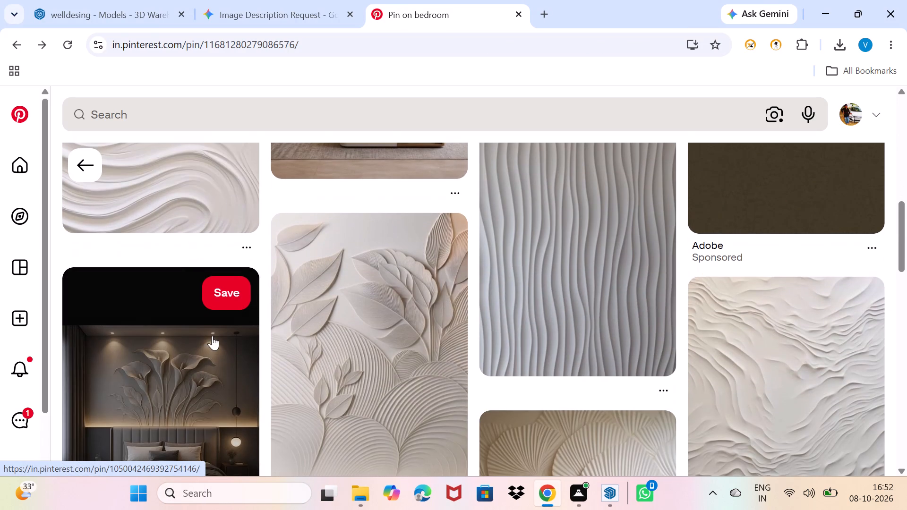
scroll(443, 373, "down", 1)
scroll(737, 417, "down", 2)
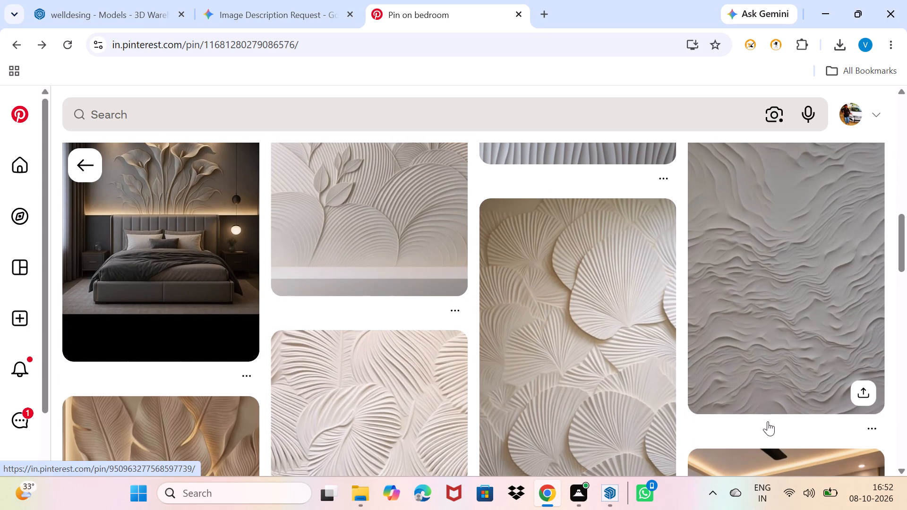
scroll(843, 398, "up", 2)
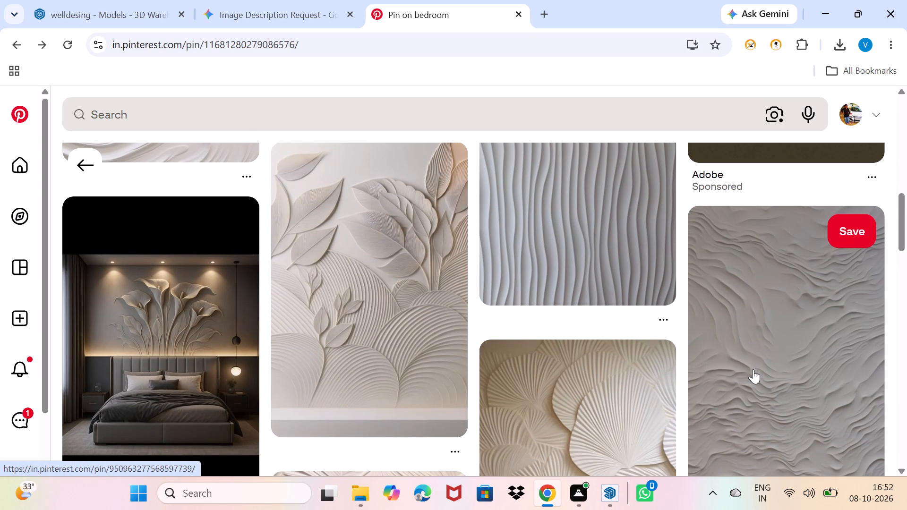
scroll(674, 354, "down", 5)
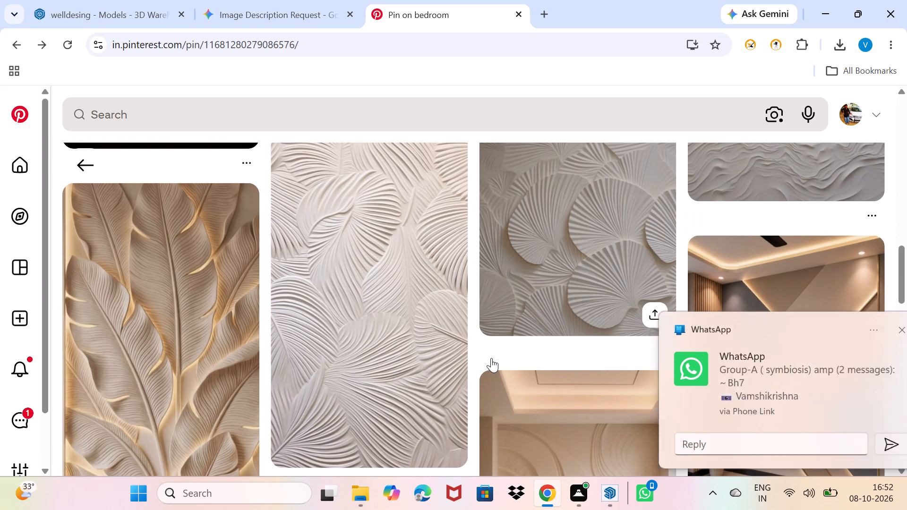
left_click(878, 335)
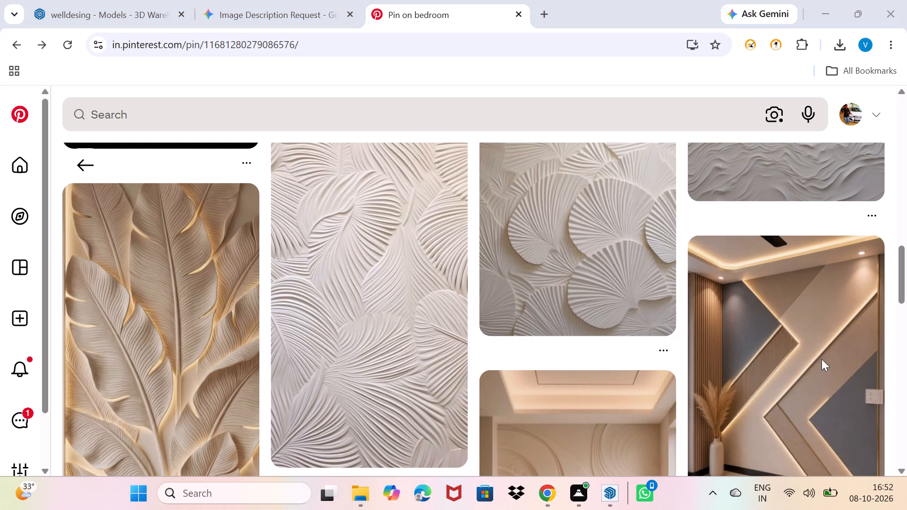
scroll(594, 347, "down", 5)
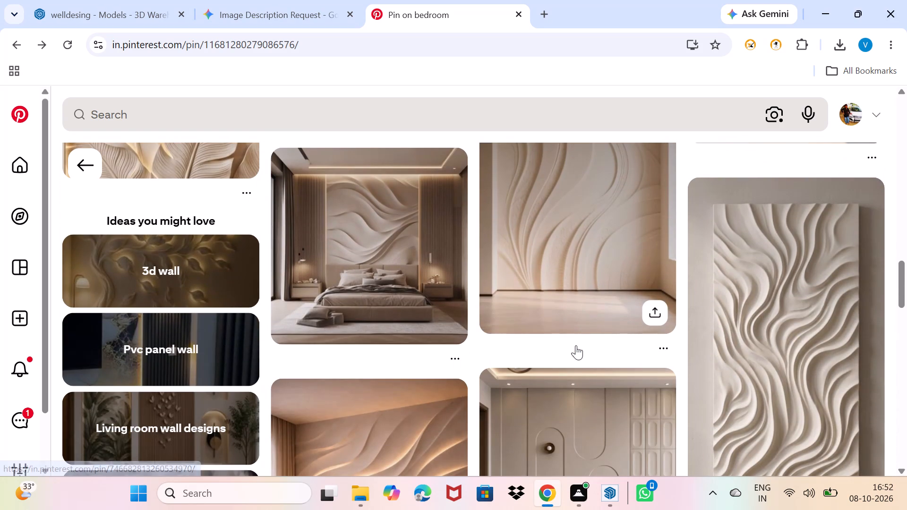
scroll(525, 343, "down", 1)
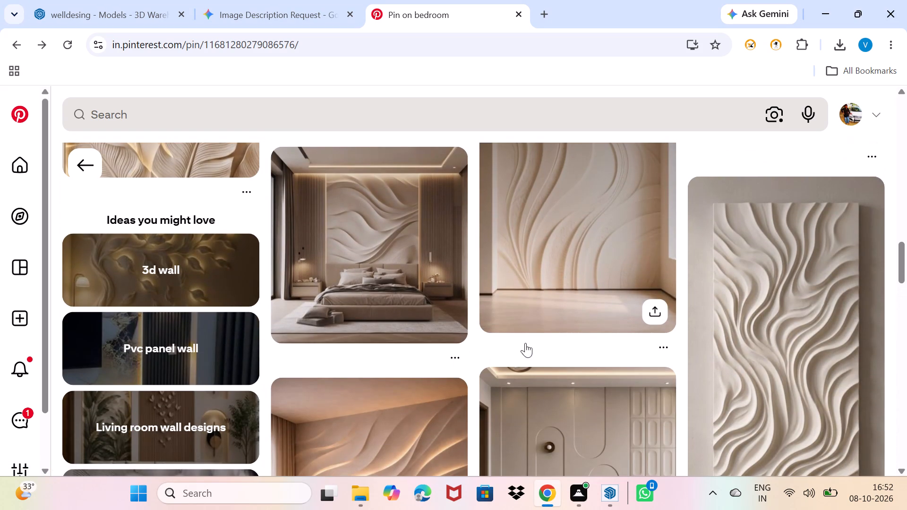
scroll(525, 343, "down", 11)
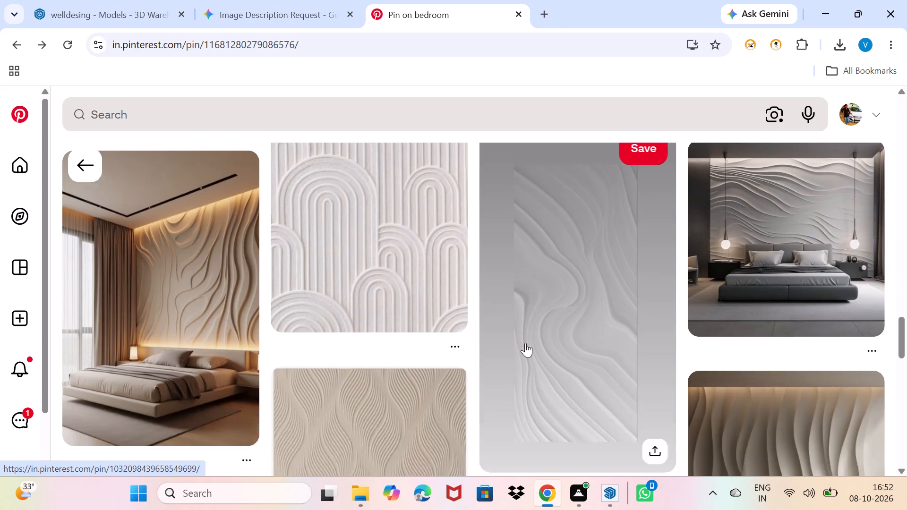
scroll(525, 343, "down", 6)
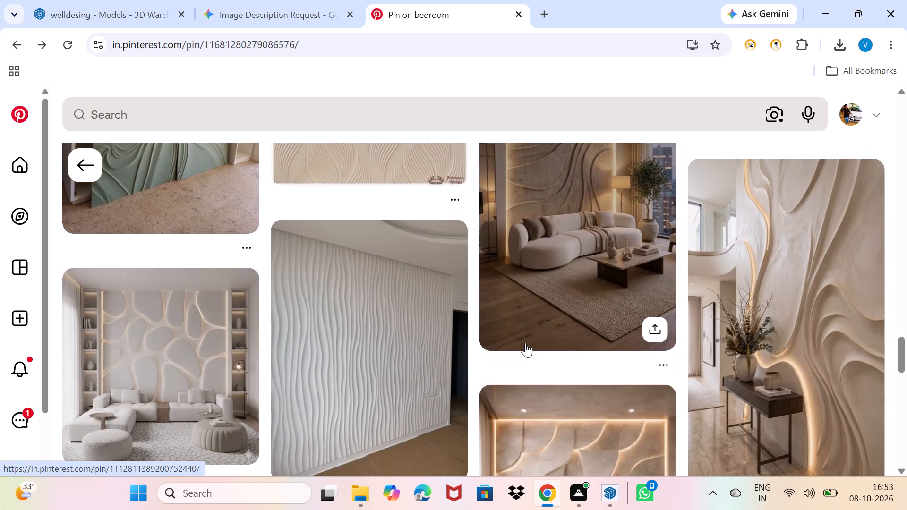
scroll(525, 343, "up", 1)
scroll(525, 343, "down", 5)
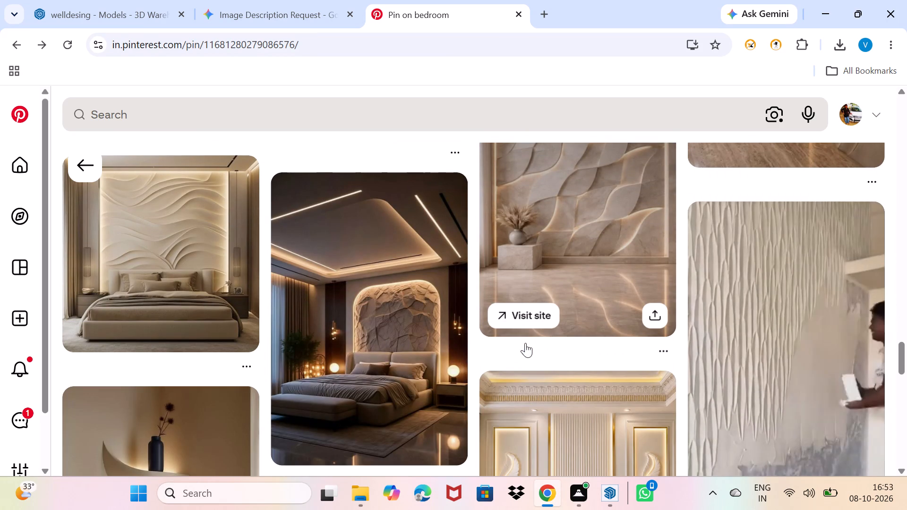
scroll(525, 343, "down", 4)
scroll(525, 343, "up", 6)
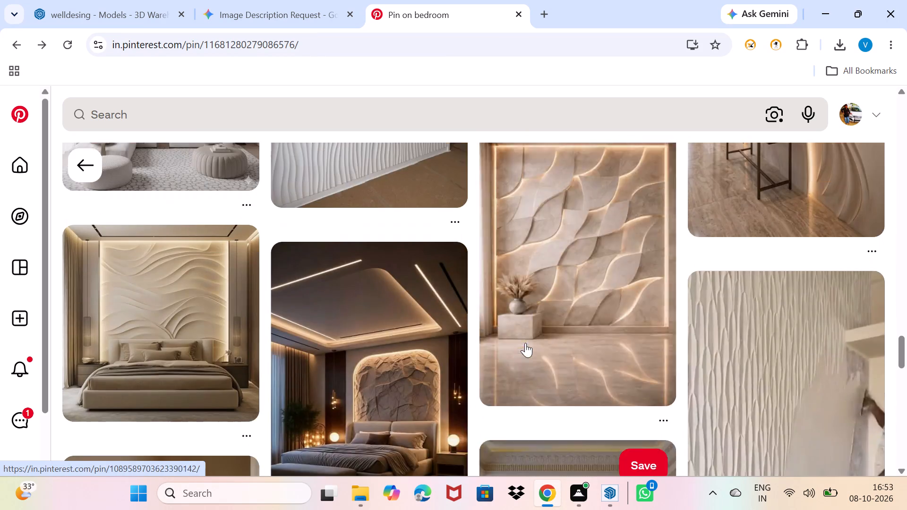
scroll(525, 343, "up", 15)
scroll(525, 343, "up", 6)
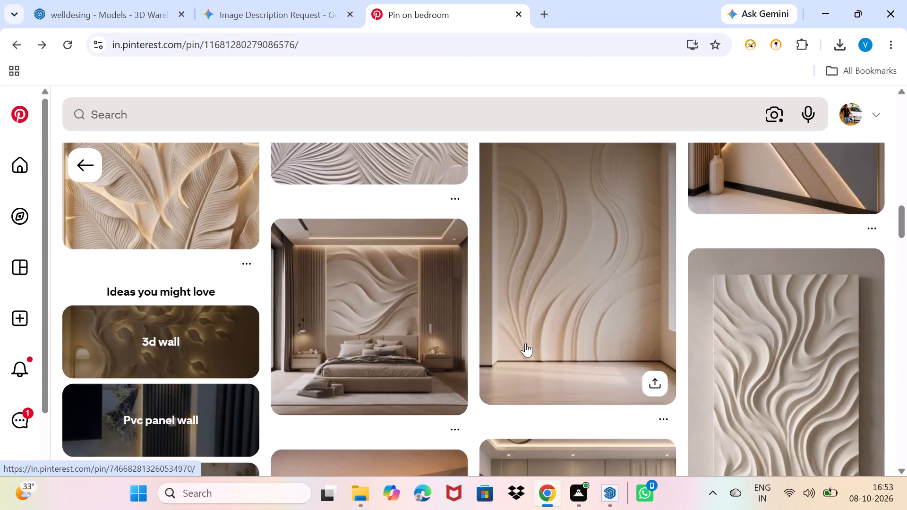
scroll(525, 343, "up", 5)
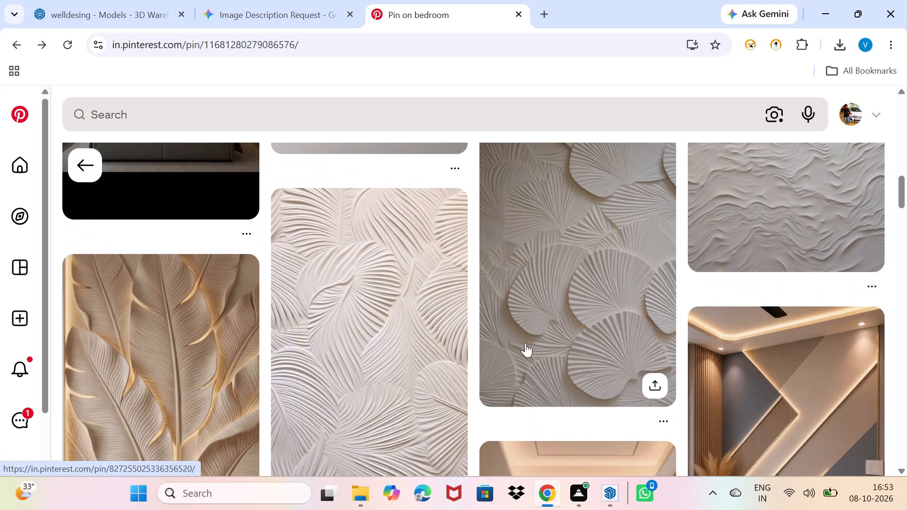
scroll(525, 343, "up", 4)
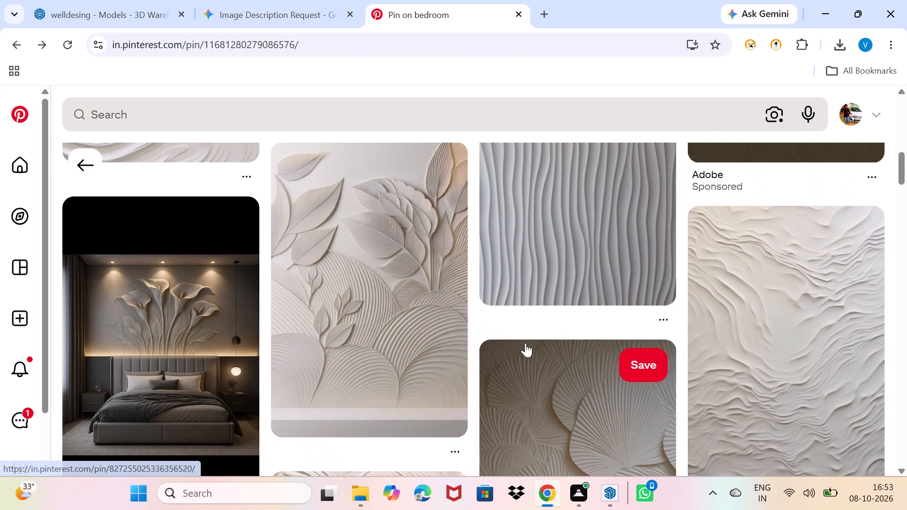
scroll(525, 343, "up", 2)
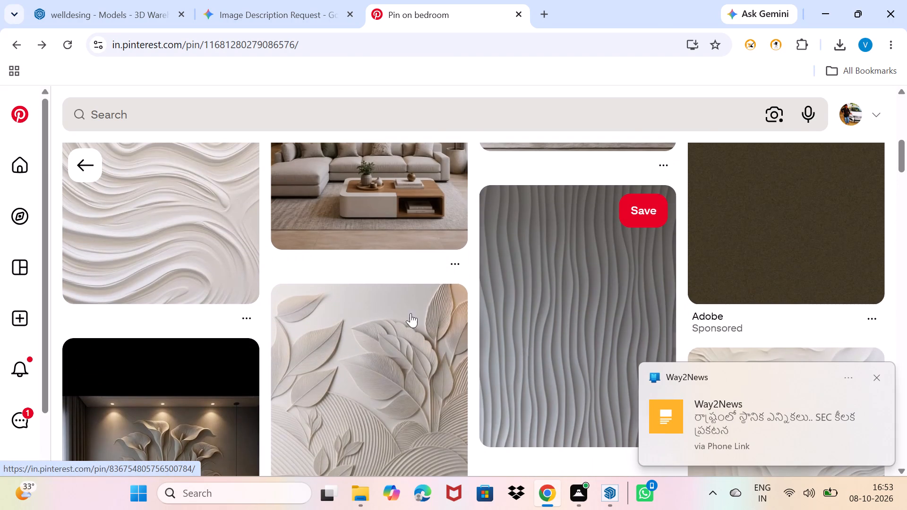
scroll(249, 282, "up", 2)
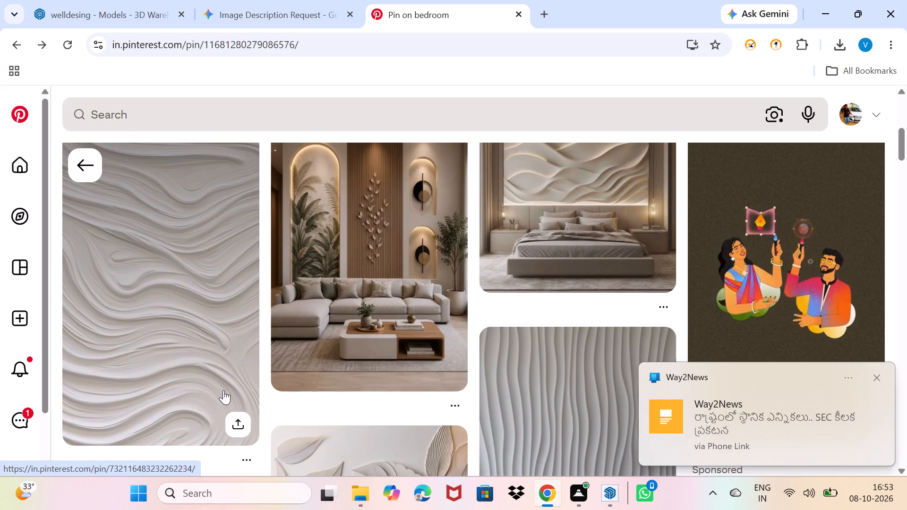
scroll(227, 388, "down", 4)
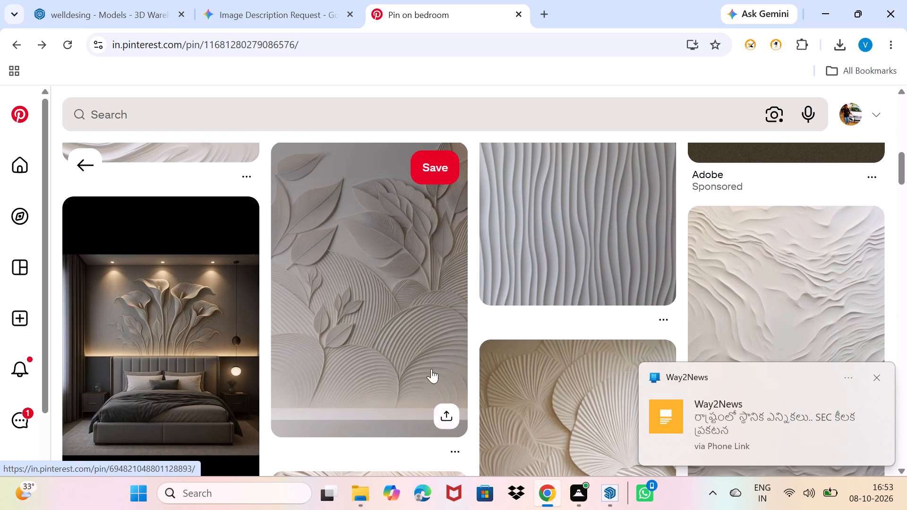
Open the beige relief wall pin with carved leaves over ribbed, overlapping arches.
left_click(443, 413)
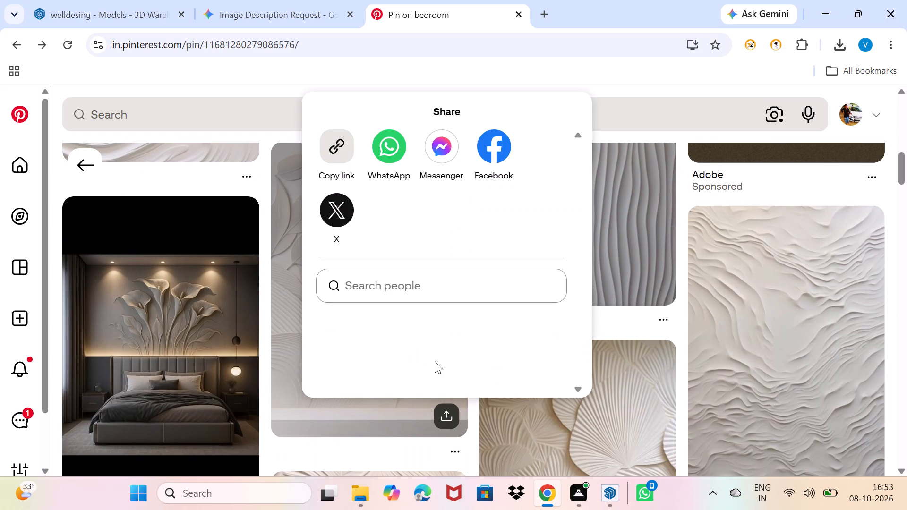
left_click(320, 433)
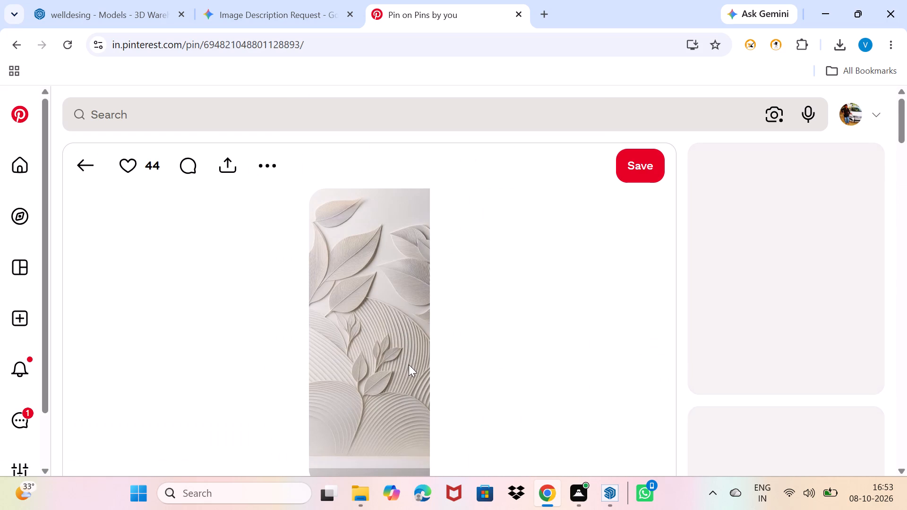
Examine the related leaf and wave plaster relief pins for a feature-wall texture.
scroll(411, 362, "down", 3)
scroll(632, 357, "down", 3)
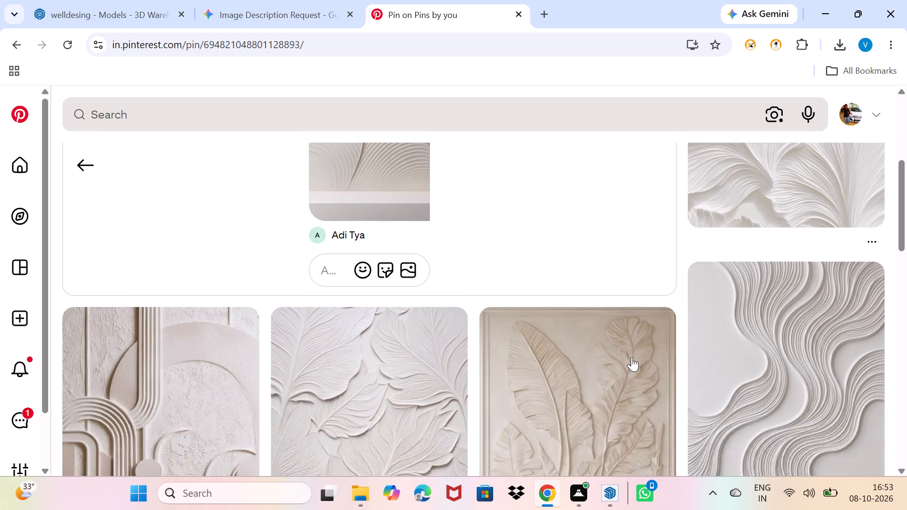
scroll(619, 359, "down", 6)
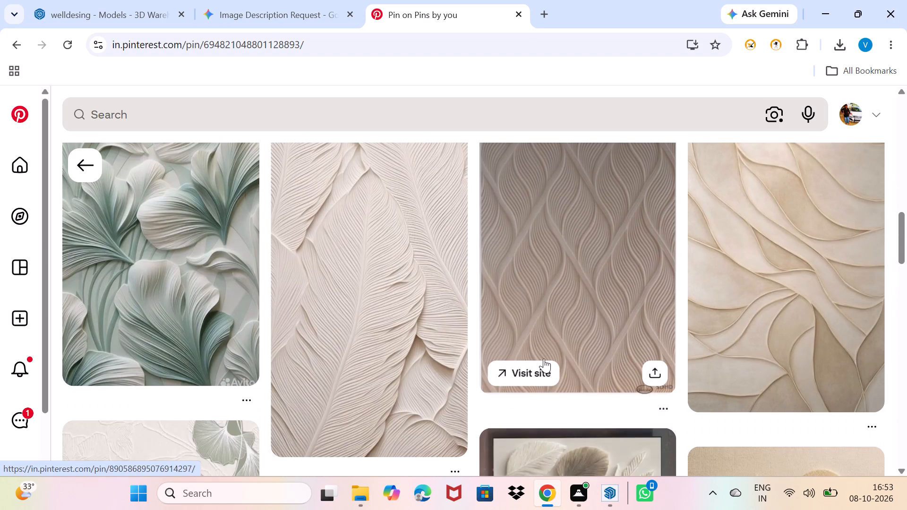
scroll(544, 358, "down", 7)
scroll(642, 349, "down", 1)
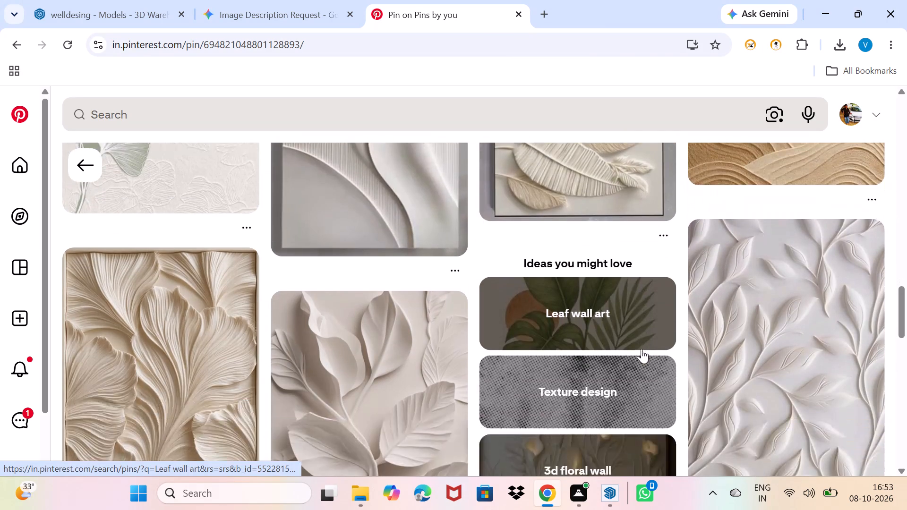
scroll(642, 349, "down", 6)
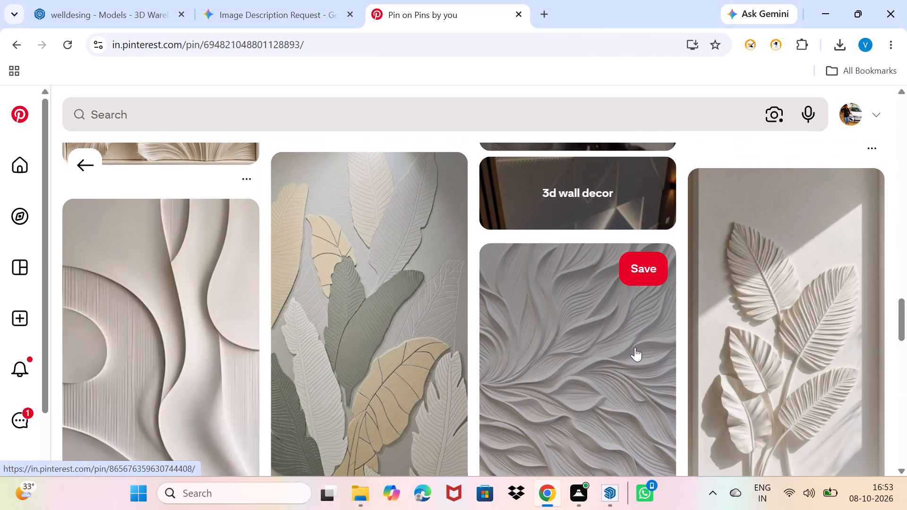
scroll(635, 347, "down", 3)
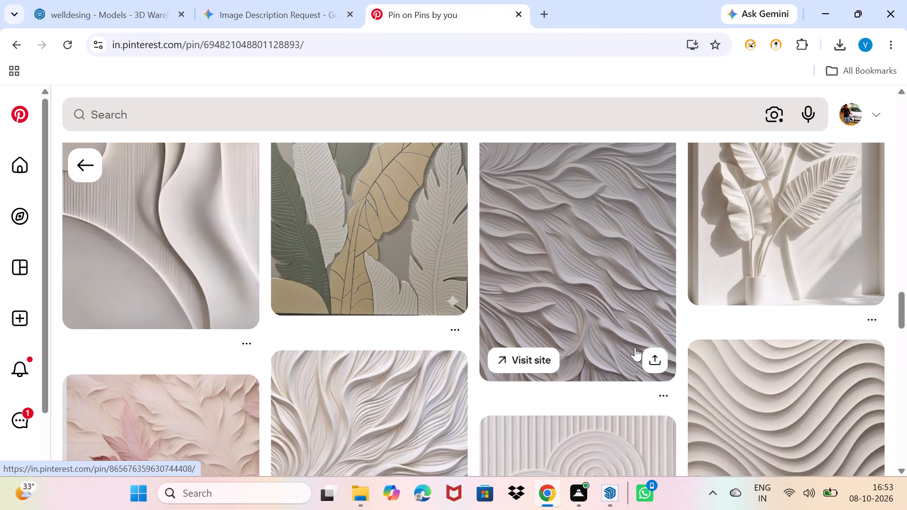
scroll(582, 322, "down", 5)
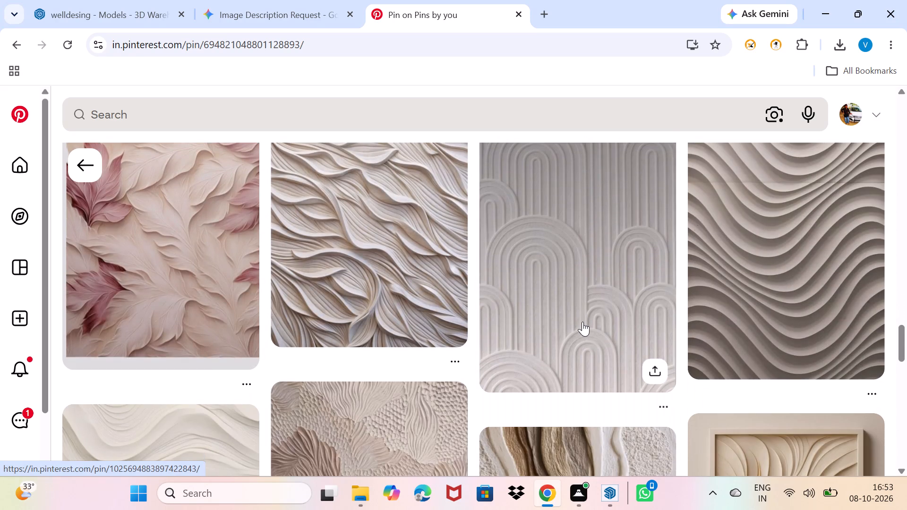
scroll(582, 322, "down", 7)
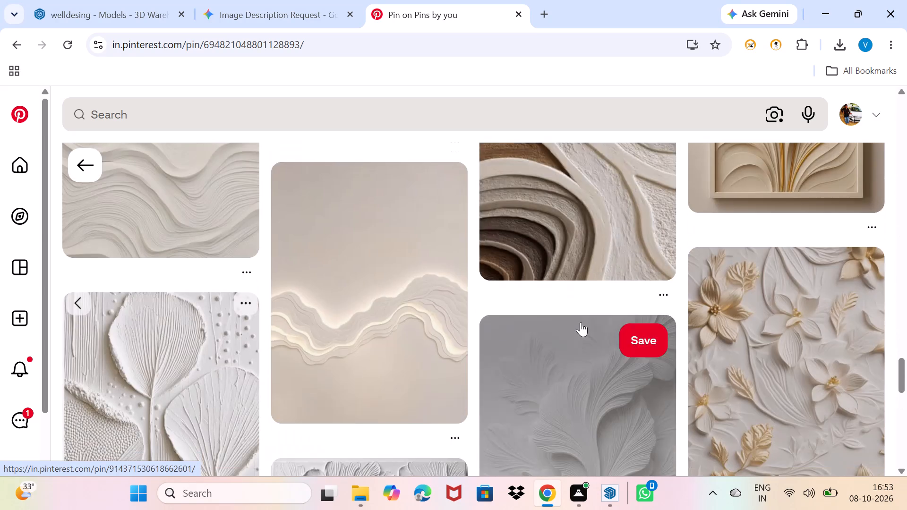
scroll(581, 322, "down", 4)
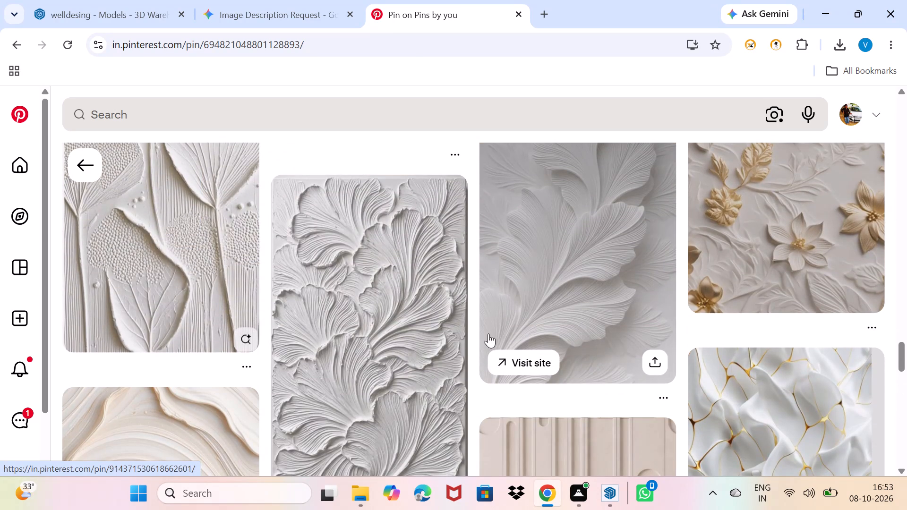
scroll(384, 335, "down", 3)
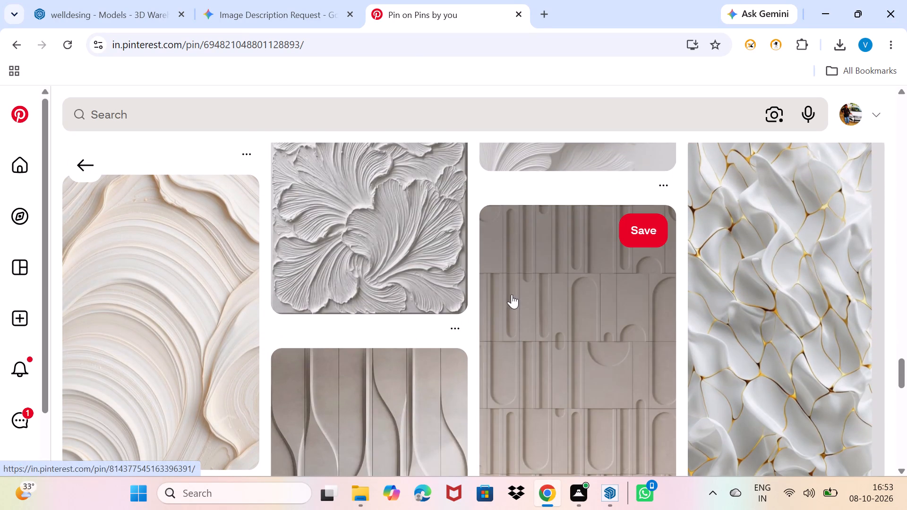
scroll(510, 287, "up", 4)
scroll(508, 285, "up", 18)
scroll(508, 285, "up", 4)
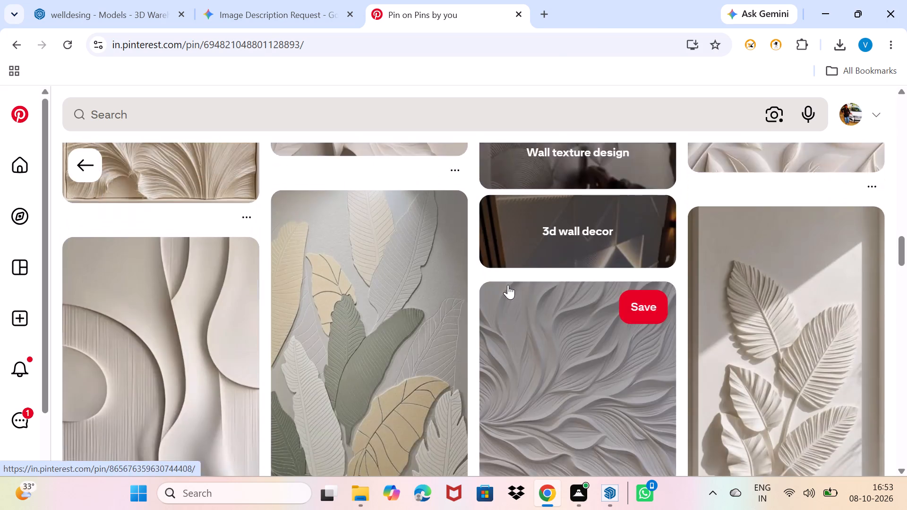
scroll(508, 285, "up", 20)
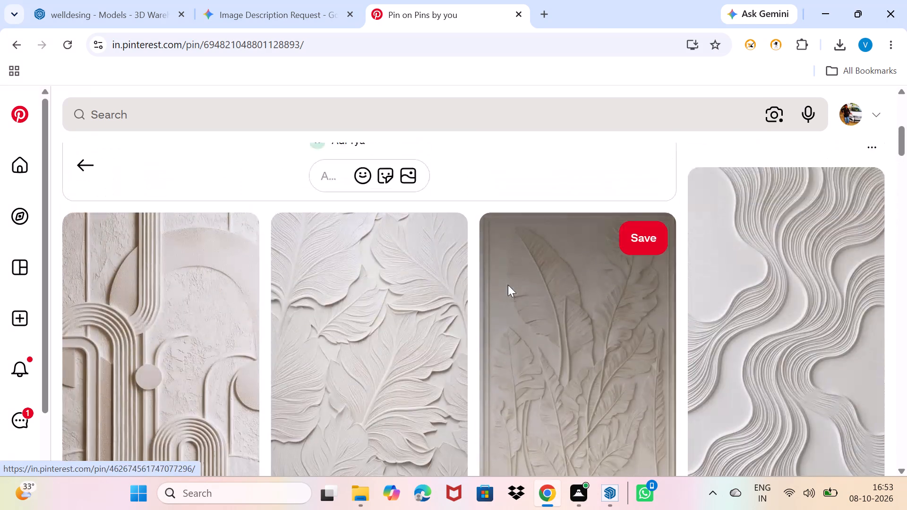
Open the off-white relief pin covered with large overlapping veined leaves and view it with its related pins.
scroll(508, 285, "down", 4)
left_click(351, 304)
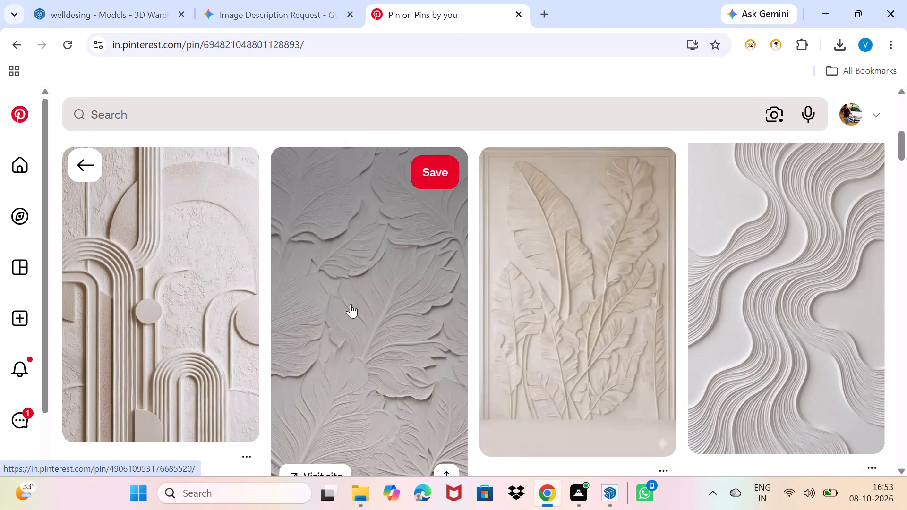
scroll(555, 243, "down", 1)
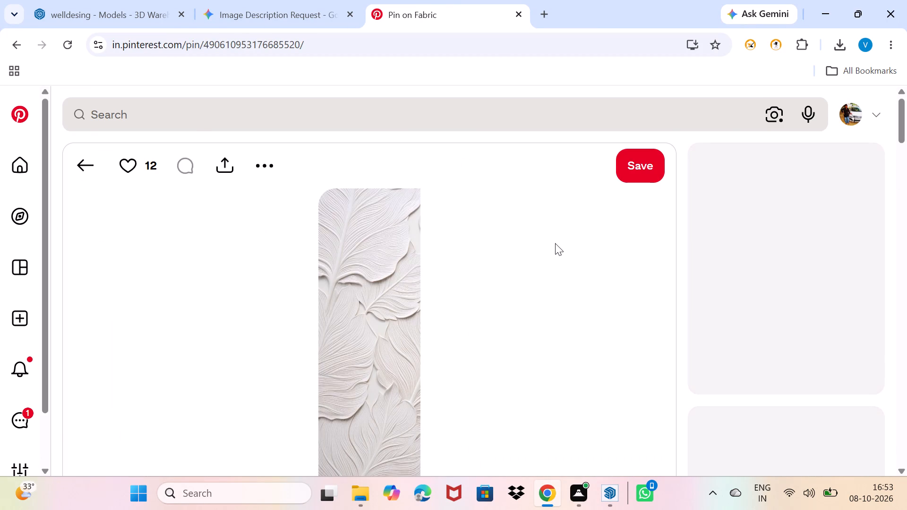
scroll(555, 243, "down", 6)
scroll(547, 251, "up", 12)
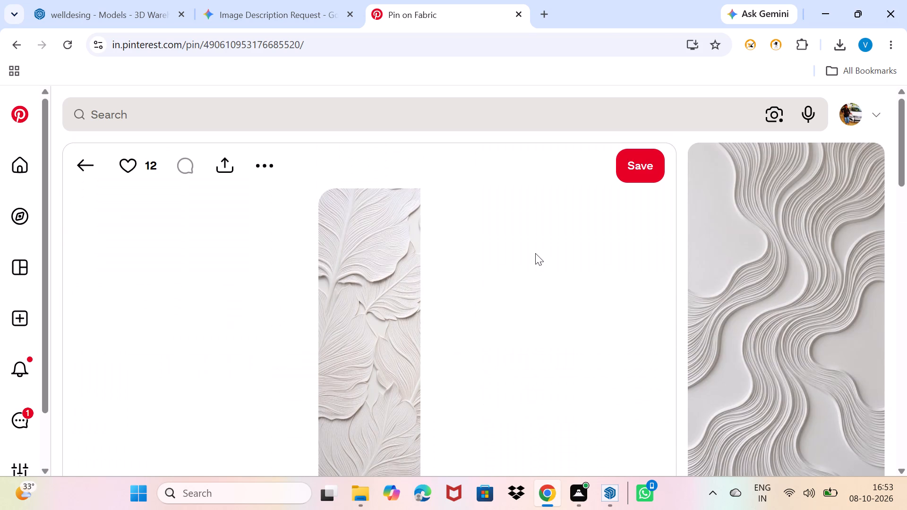
Download the image of the open off-white veined-leaf relief pin.
left_click(264, 162)
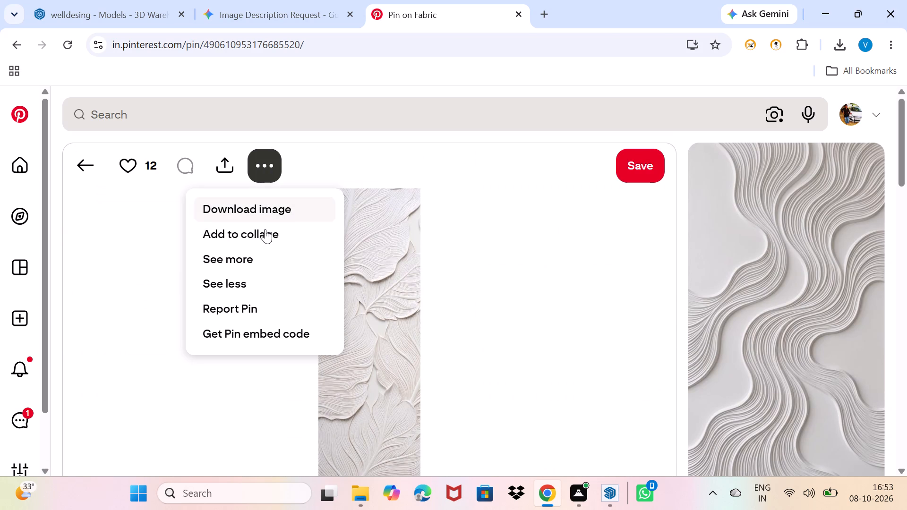
left_click(274, 212)
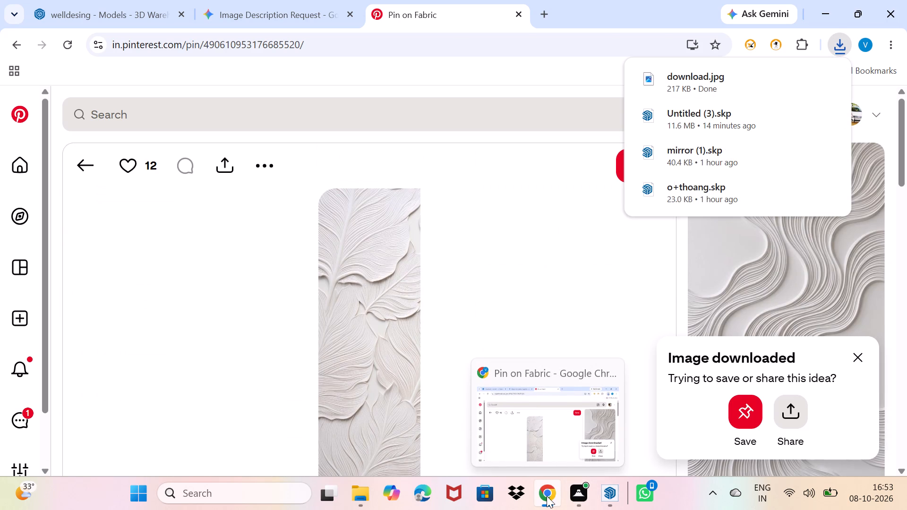
Switch to SketchUp and paint the white wall behind the bed with the pale pink Color A01 from the Colors collection.
left_click(611, 500)
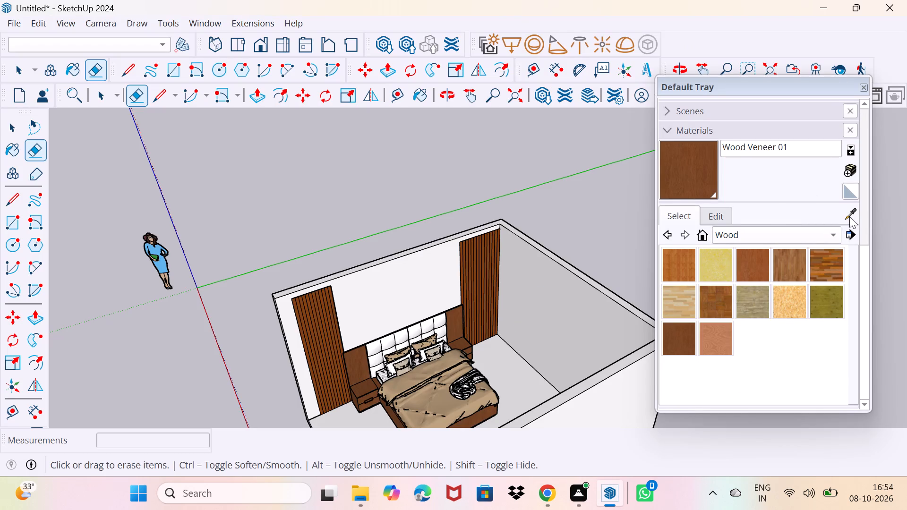
left_click(763, 235)
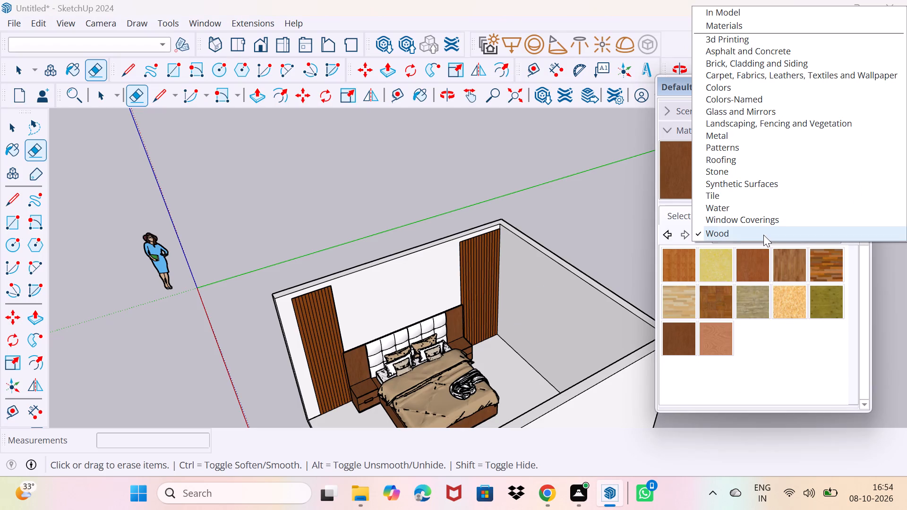
left_click(722, 85)
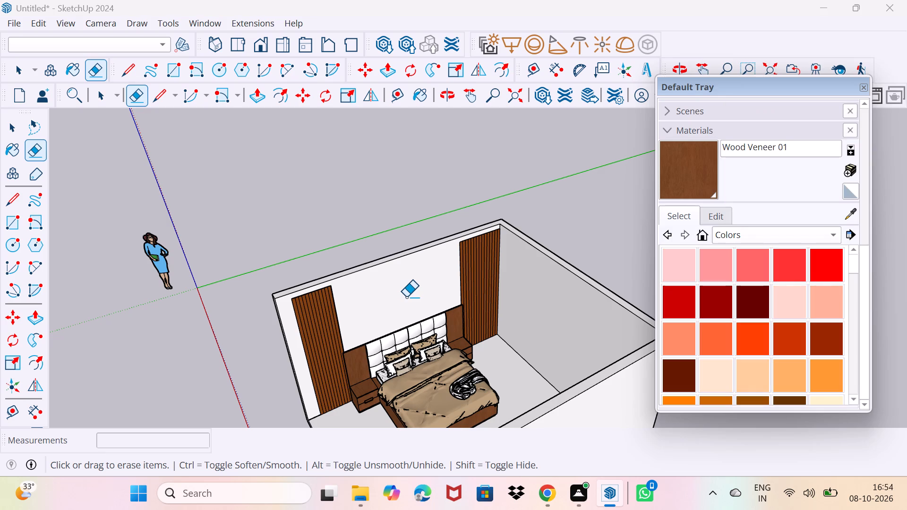
middle_click(406, 297)
left_click(676, 264)
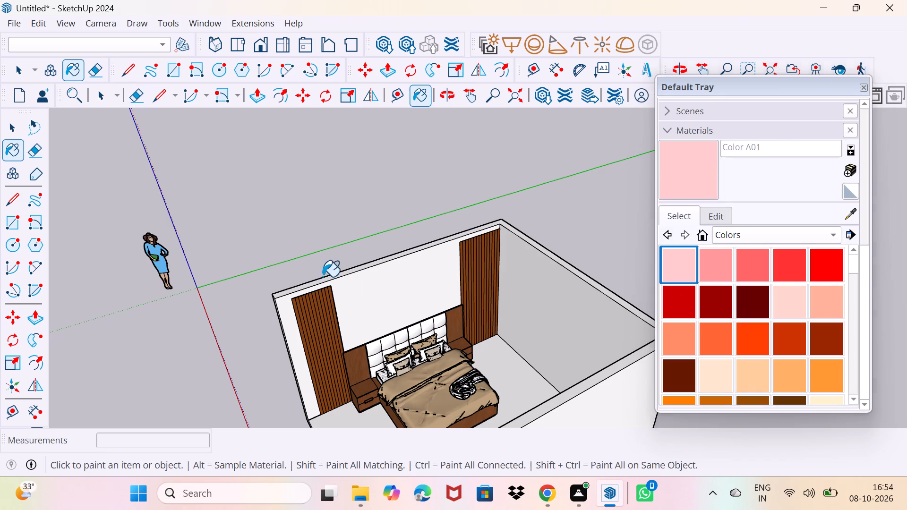
left_click(367, 305)
Draw a line about 8' 11" long across the bed wall, joining the inner top corners of the two slatted wood panels.
middle_click_drag(373, 326, 329, 300)
scroll(373, 326, "up", 1)
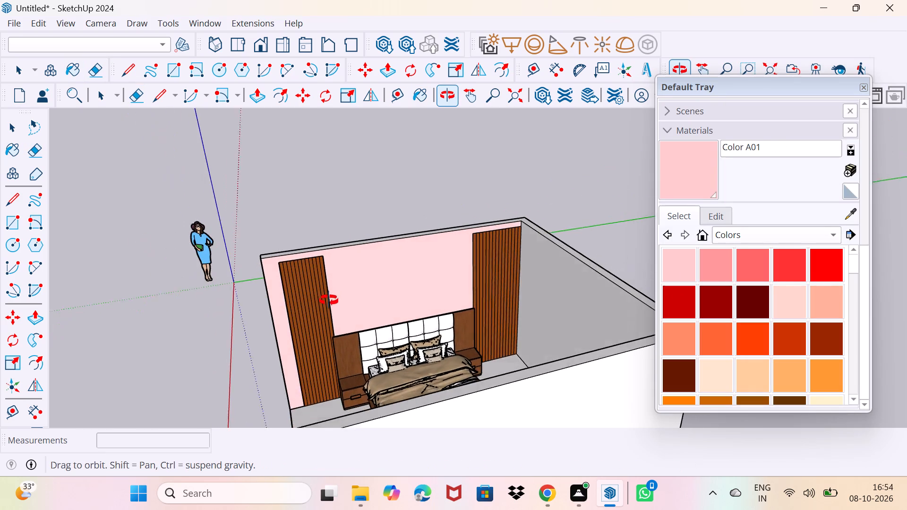
middle_click_drag(329, 300, 328, 301)
scroll(331, 272, "up", 11)
middle_click_drag(317, 280, 272, 301)
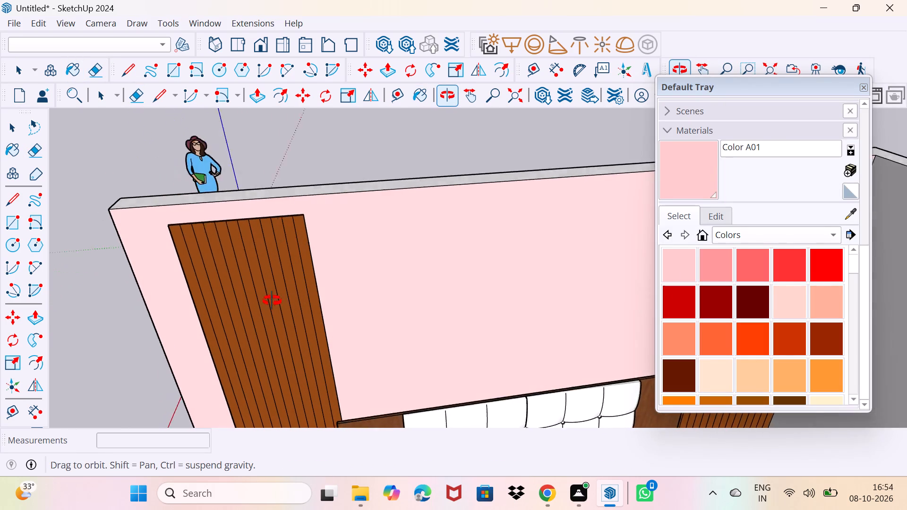
middle_click_drag(272, 301, 330, 349)
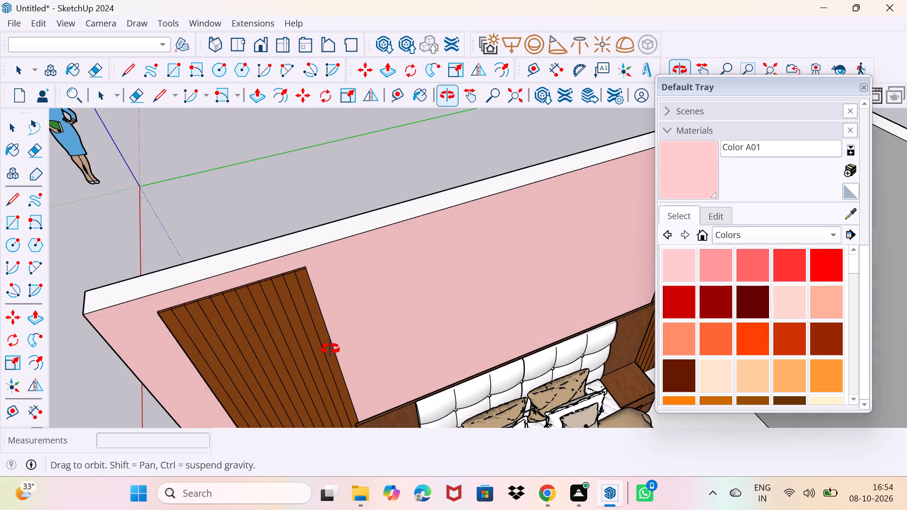
middle_click_drag(330, 349, 231, 350)
scroll(189, 258, "up", 1)
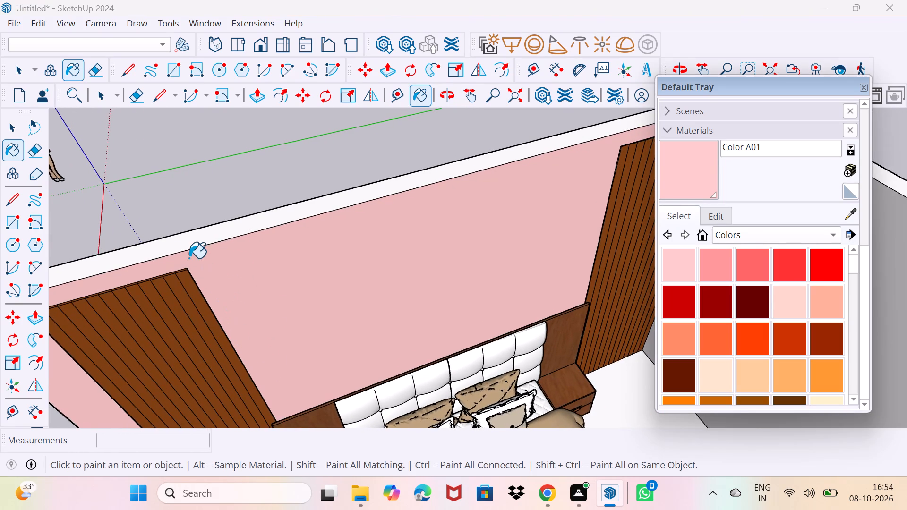
scroll(189, 258, "up", 2)
key("space")
key("l")
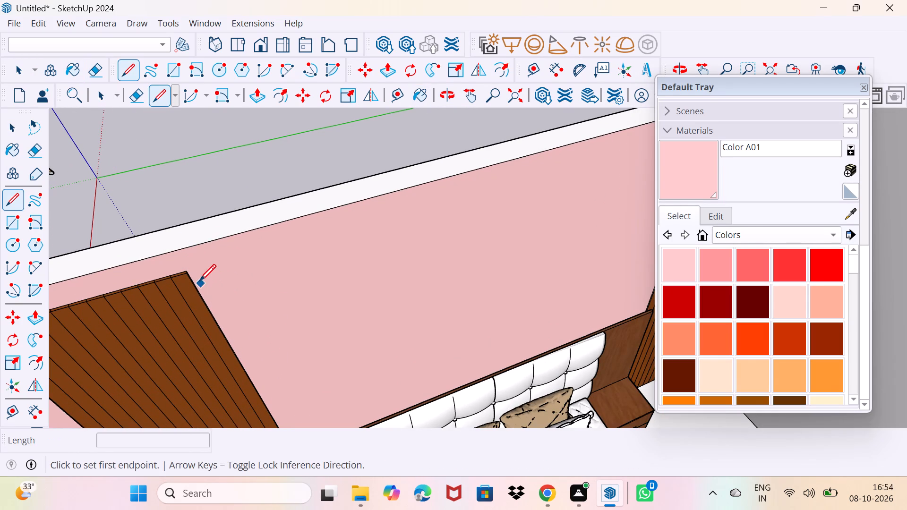
left_click(186, 269)
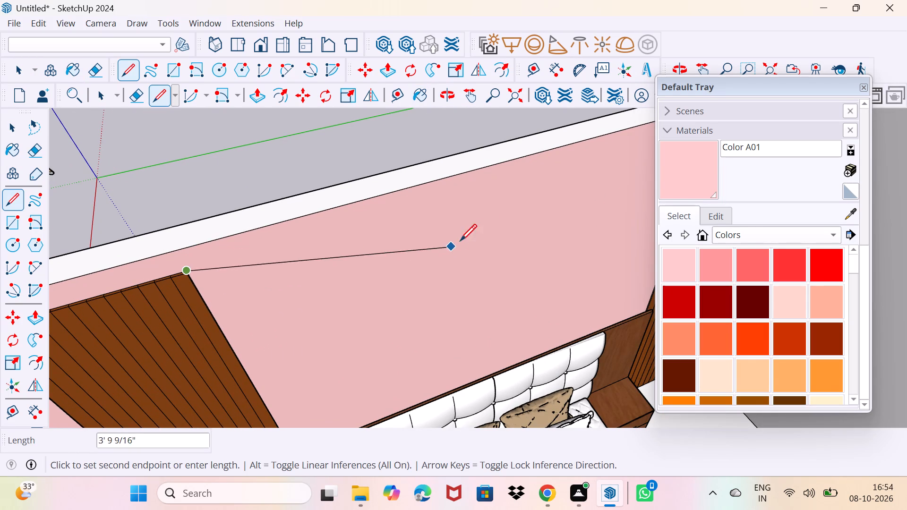
scroll(580, 170, "down", 2)
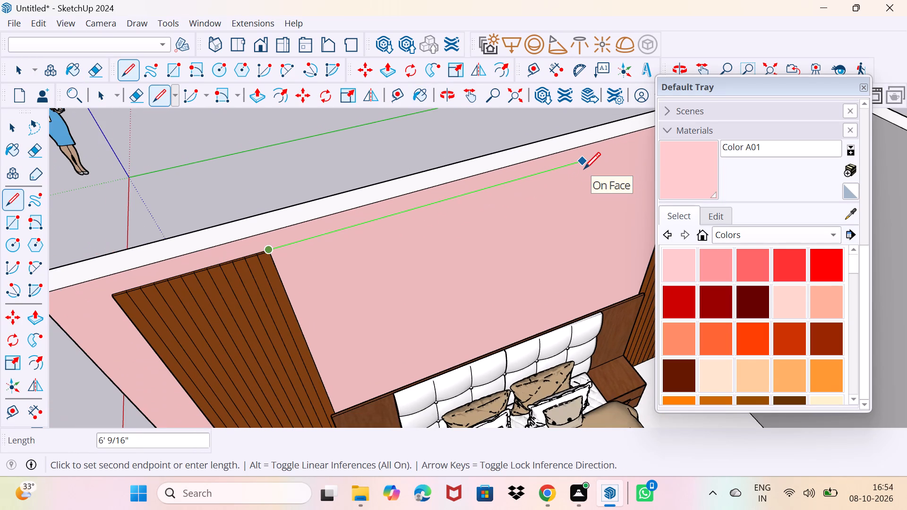
middle_click_drag(584, 169, 439, 196, "shift")
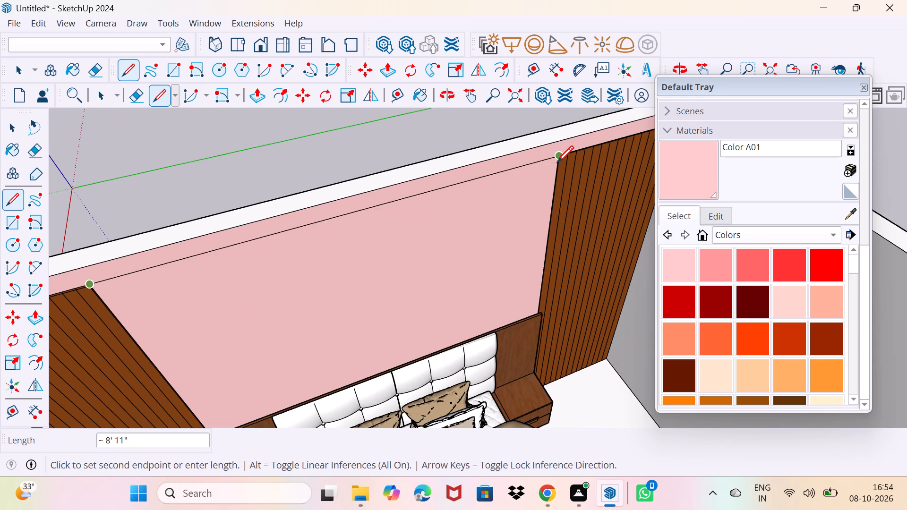
left_click(555, 154)
key("space")
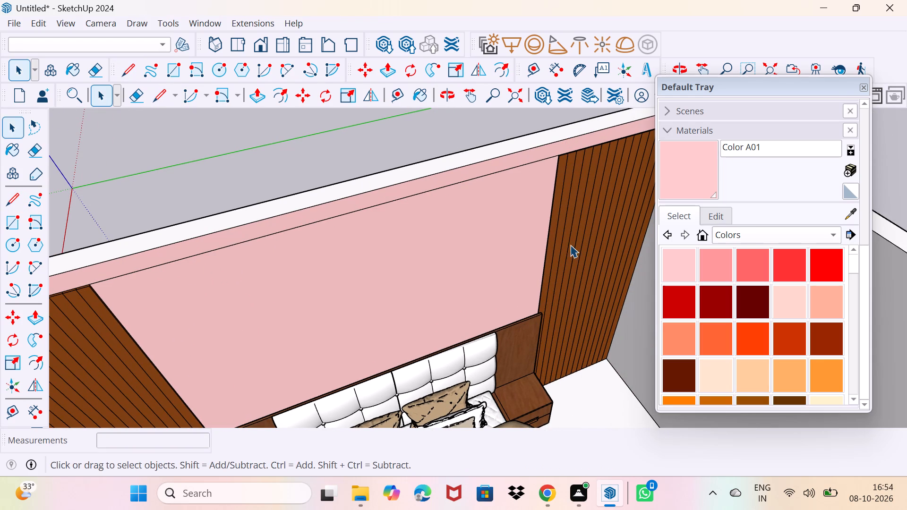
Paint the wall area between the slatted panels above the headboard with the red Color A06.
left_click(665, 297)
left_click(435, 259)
Create a material from download.jpg in the Downloads folder and paint it on the wall area between the slatted panels.
scroll(488, 285, "down", 2)
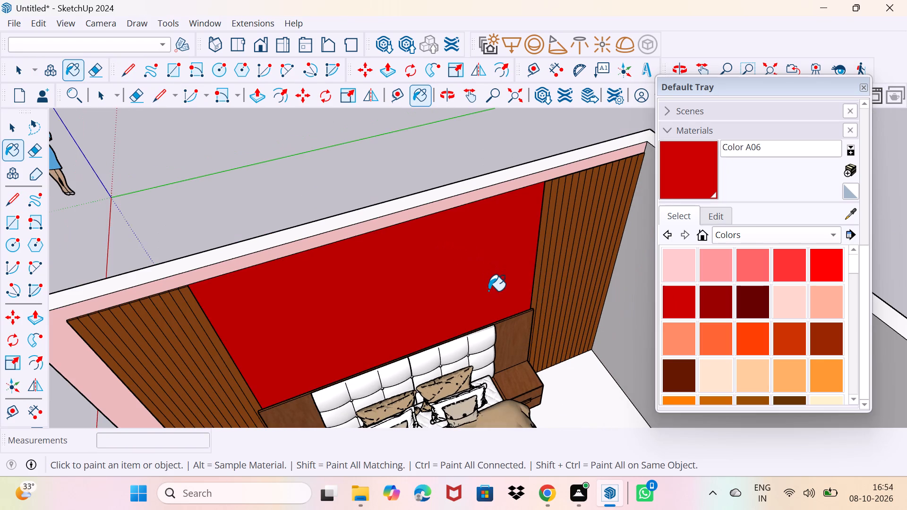
middle_click_drag(471, 328, 509, 275)
scroll(494, 288, "down", 7)
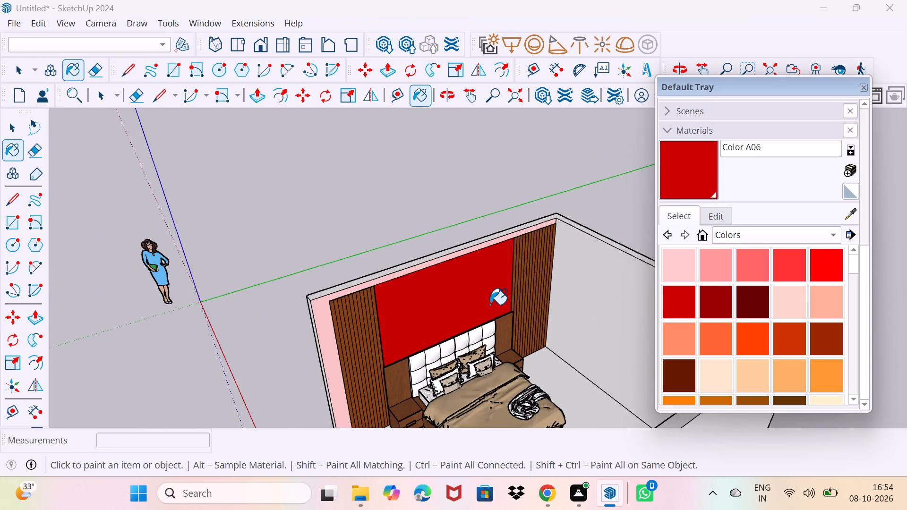
scroll(490, 305, "down", 2)
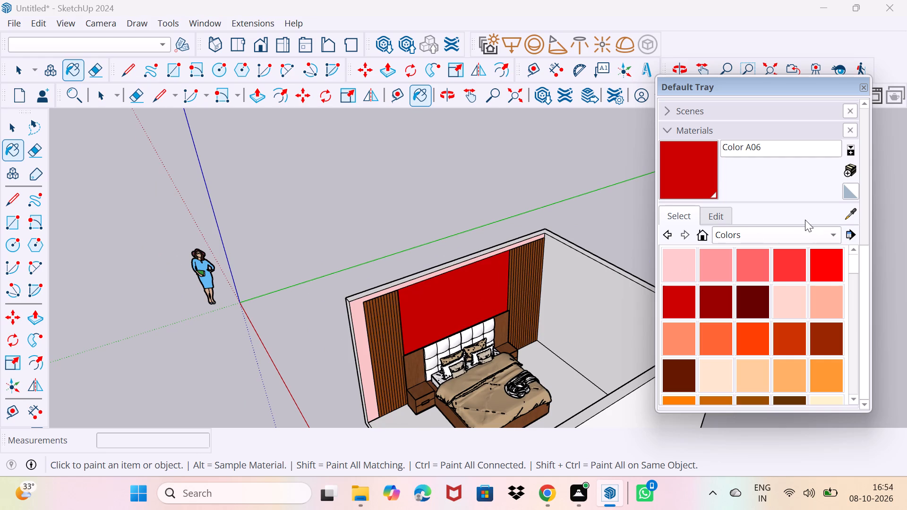
left_click(853, 215)
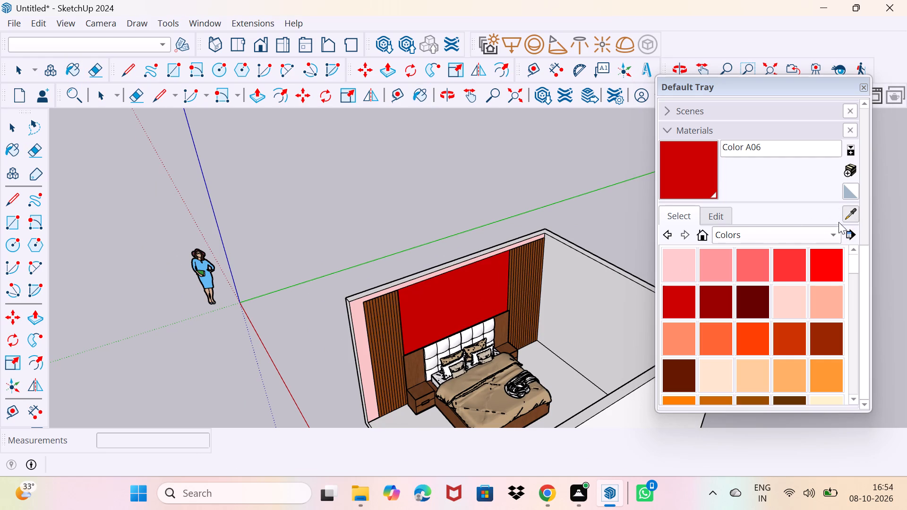
left_click(848, 215)
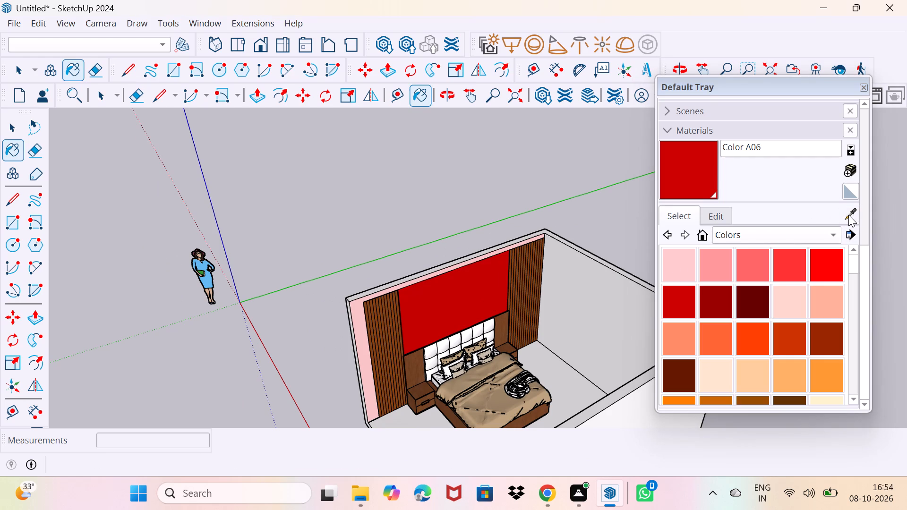
left_click(850, 168)
left_click(520, 290)
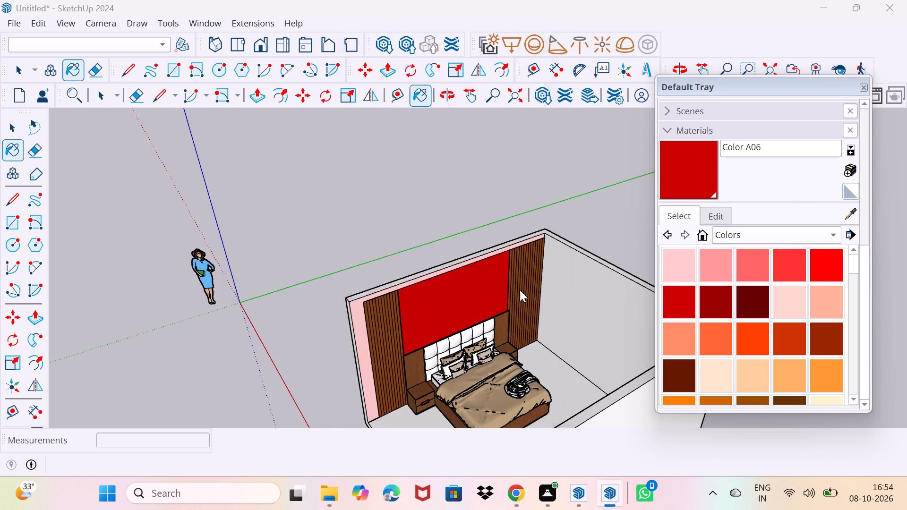
left_click(74, 178)
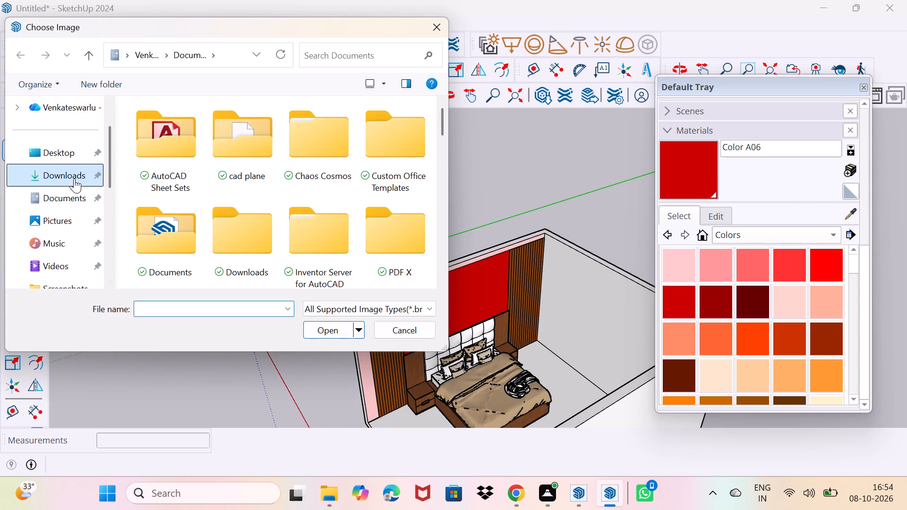
left_click(179, 177)
left_click(331, 332)
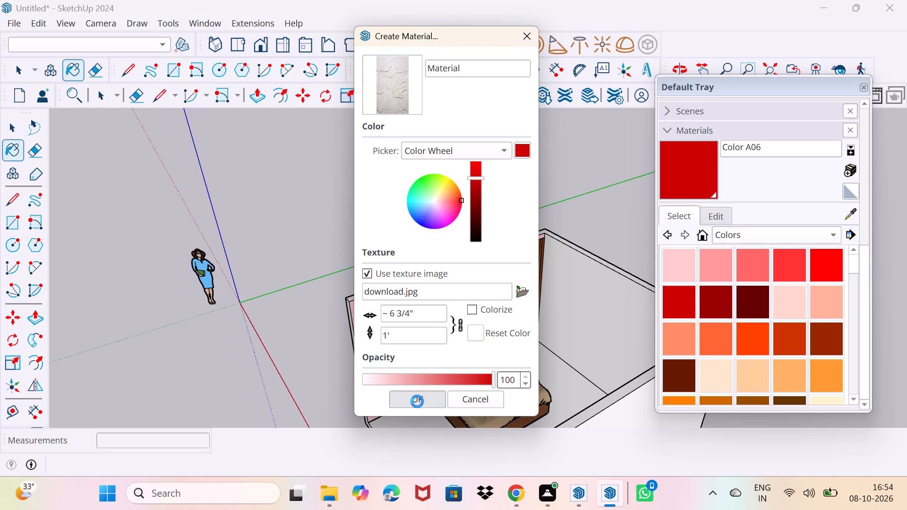
left_click(417, 401)
left_click(444, 313)
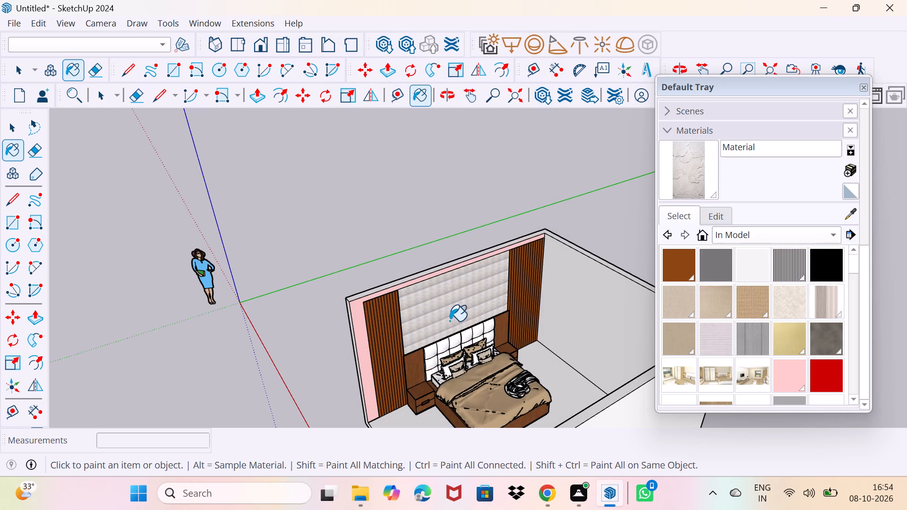
Open the new leaf relief material for editing and set its texture width to 100.
scroll(450, 322, "up", 3)
middle_click_drag(447, 324, 416, 275)
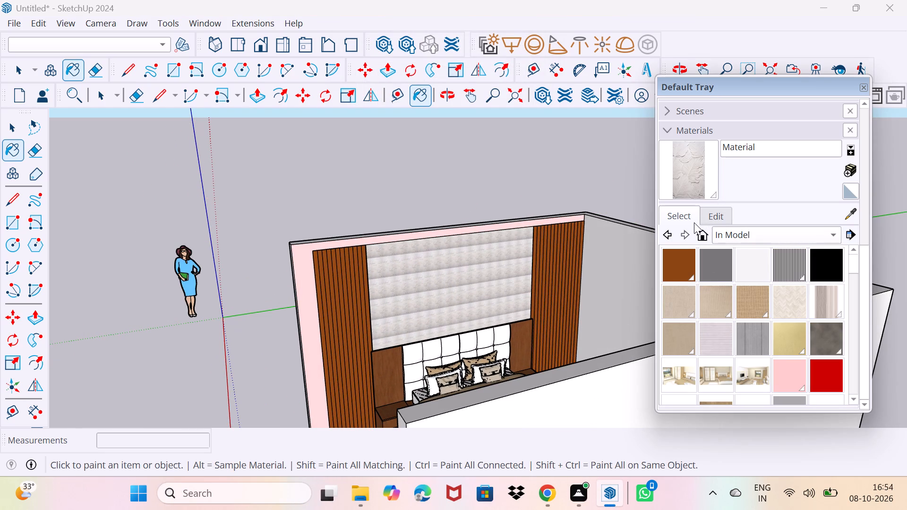
left_click(718, 219)
scroll(727, 364, "down", 3)
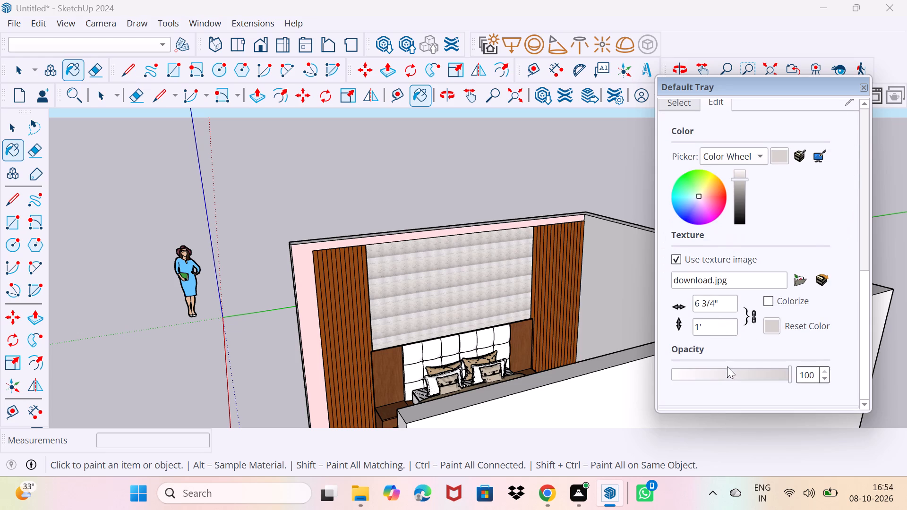
left_click(719, 295)
key("BackSpace")
key("BackSpace")
key("BackSpace")
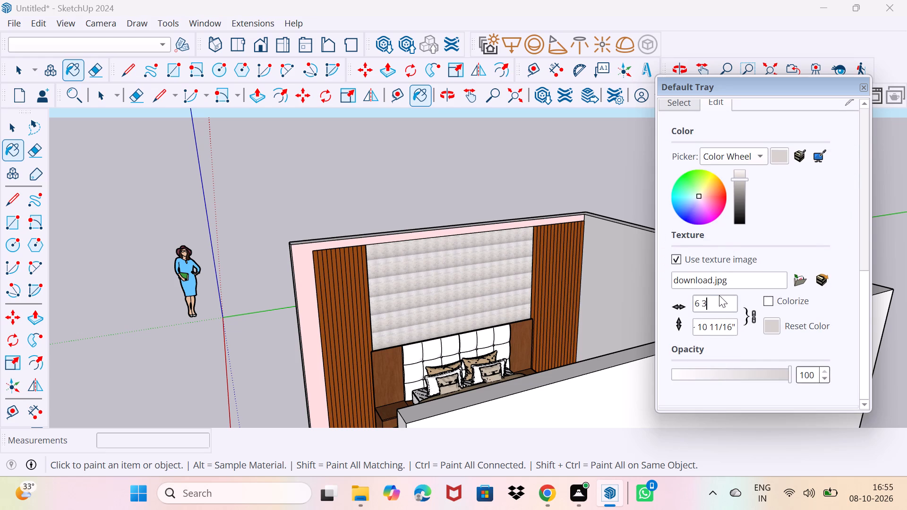
key("BackSpace")
key("BackSpace")
key("BackSpace")
key("BackSpace")
type("100")
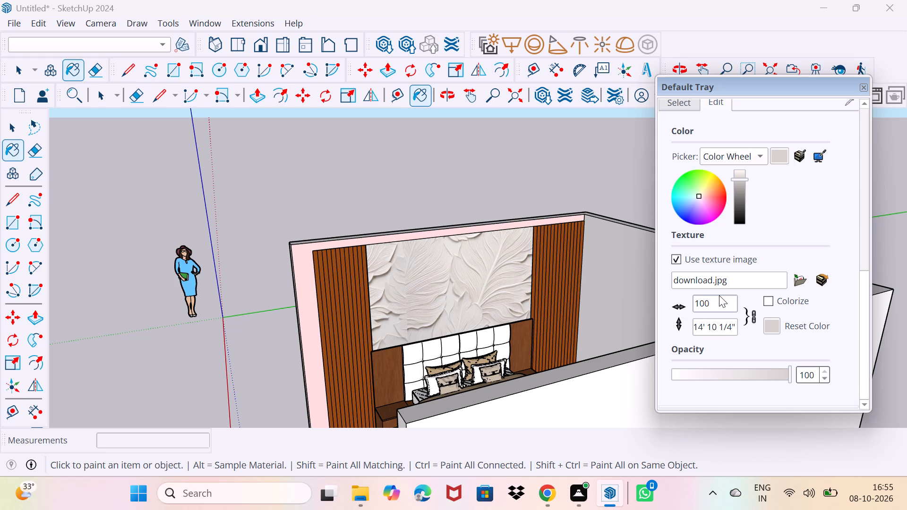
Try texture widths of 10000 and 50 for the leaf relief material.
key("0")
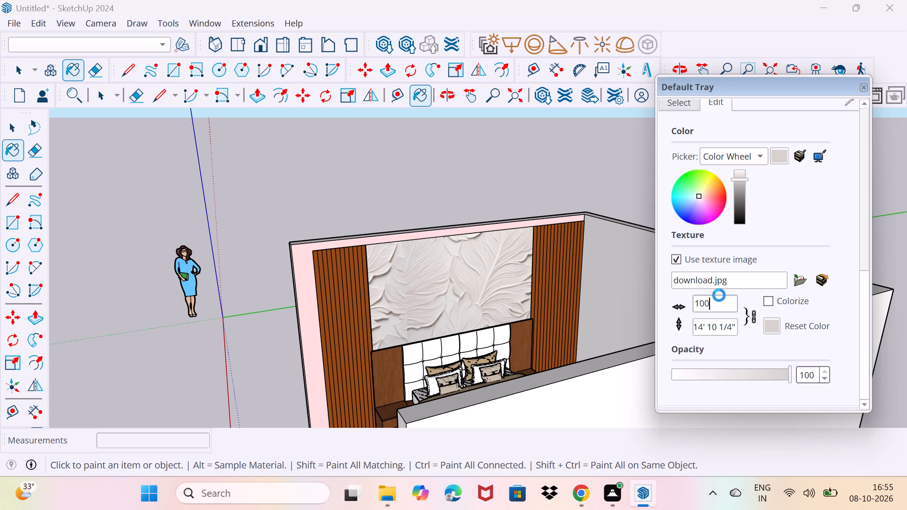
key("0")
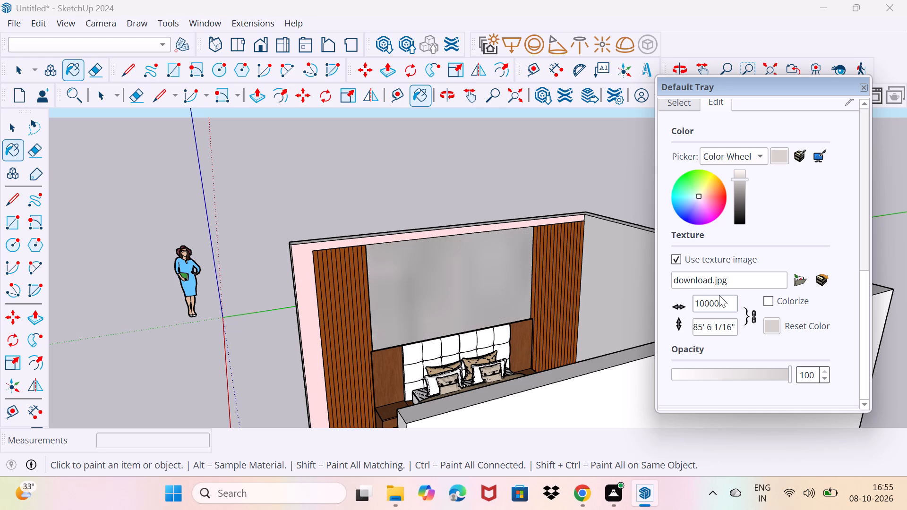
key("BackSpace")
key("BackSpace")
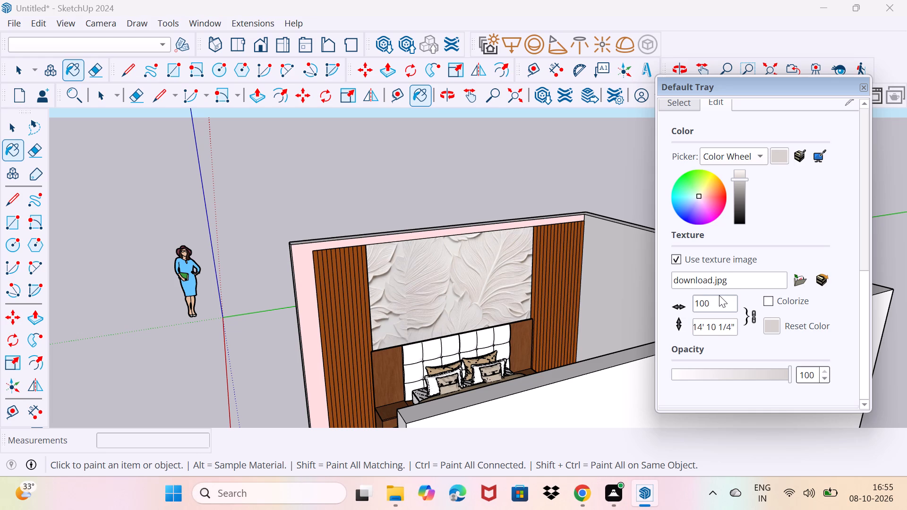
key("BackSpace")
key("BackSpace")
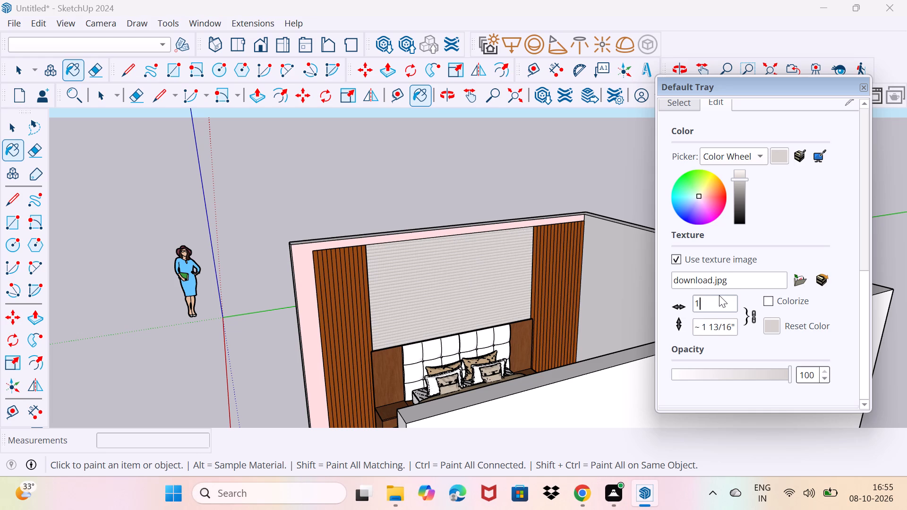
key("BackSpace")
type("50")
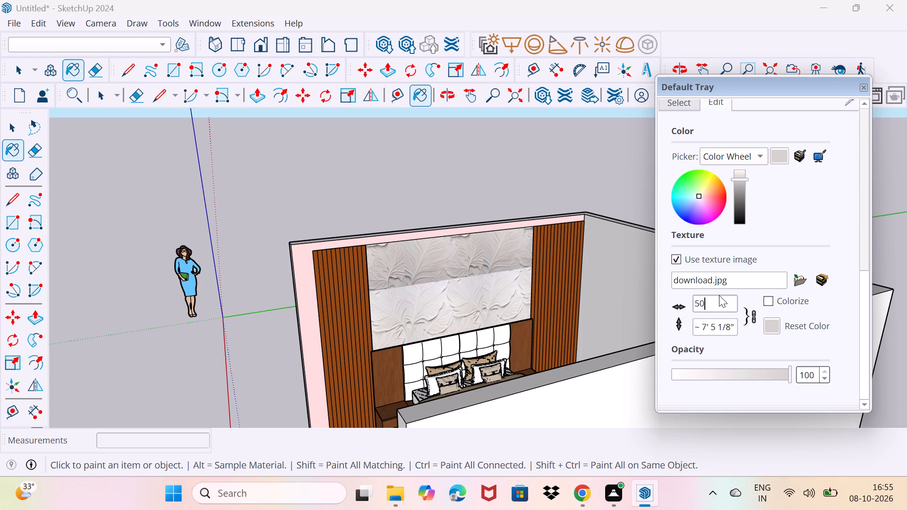
Set the leaf relief material's texture width to 90.
key("BackSpace")
key("BackSpace")
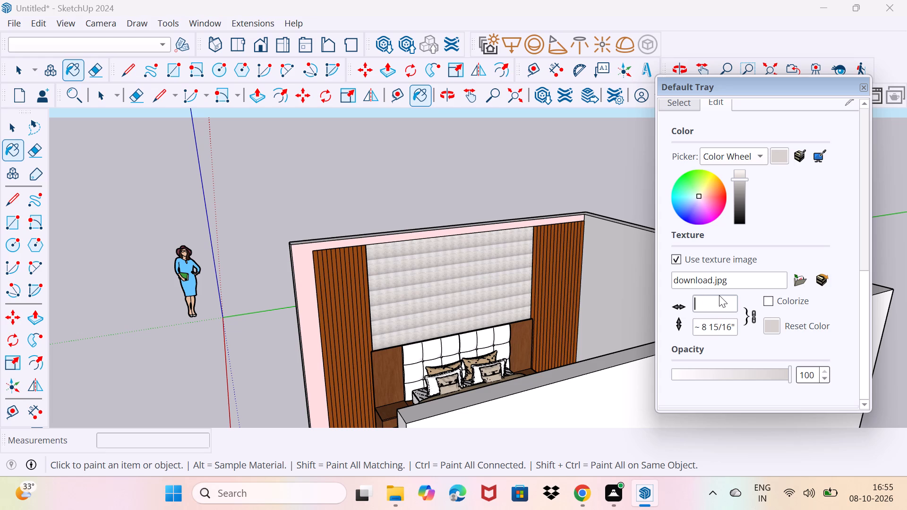
type("90")
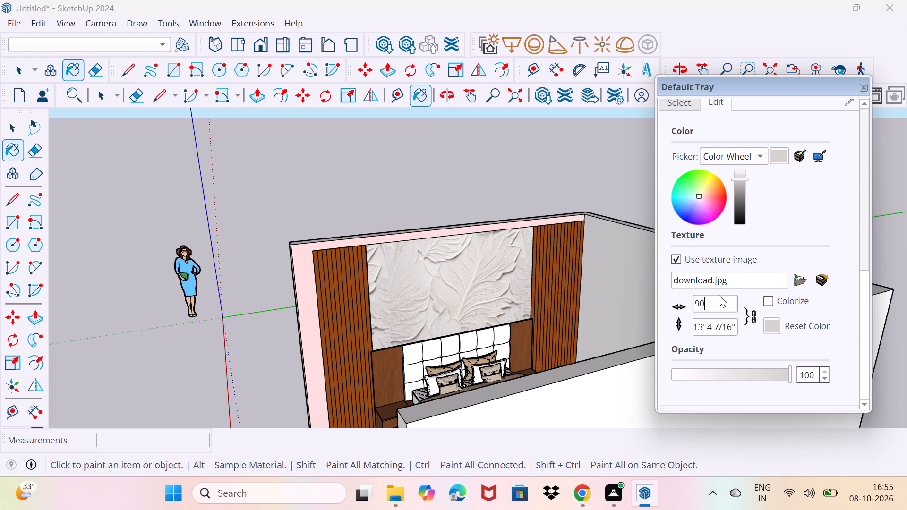
Set the leaf relief material's texture width to 80.
key("BackSpace")
key("BackSpace")
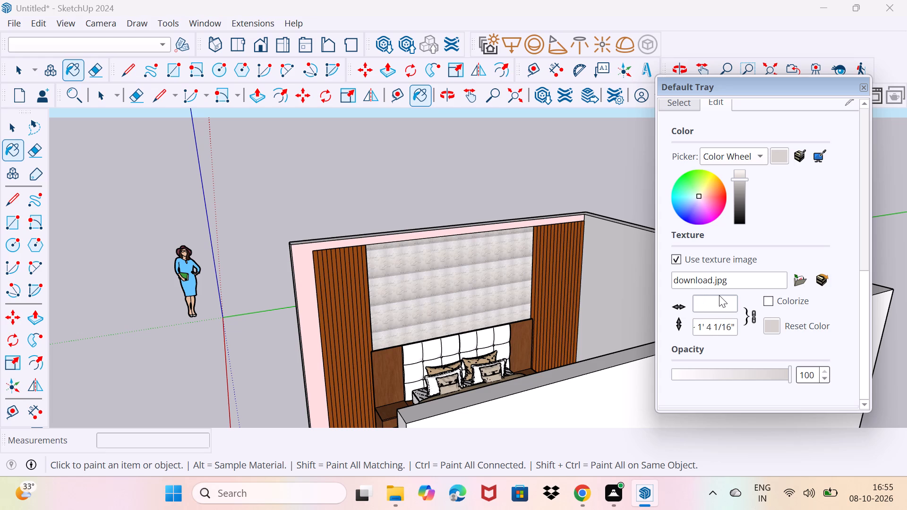
type("80")
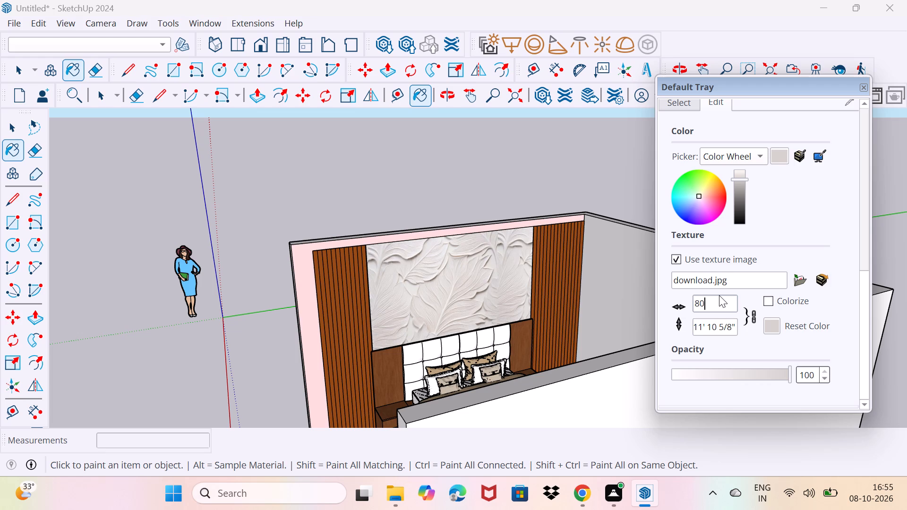
key("space")
left_click(595, 423)
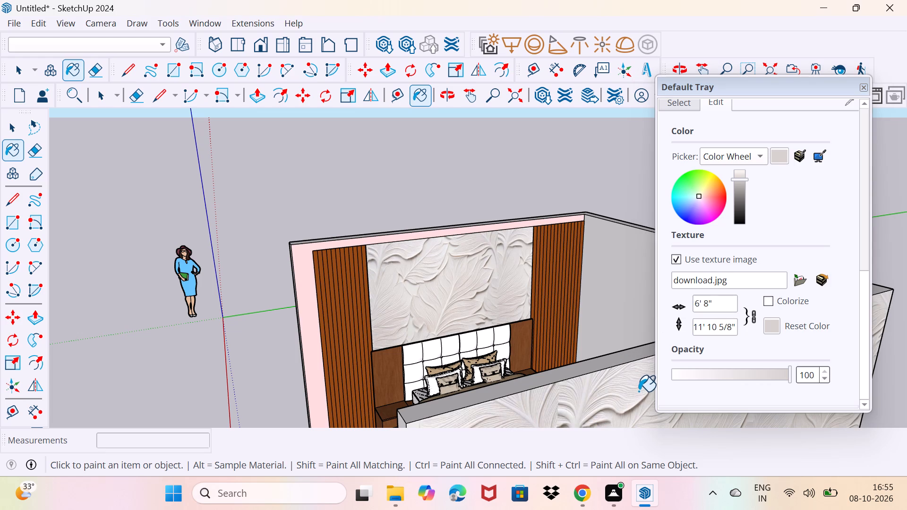
key("ctrl+z")
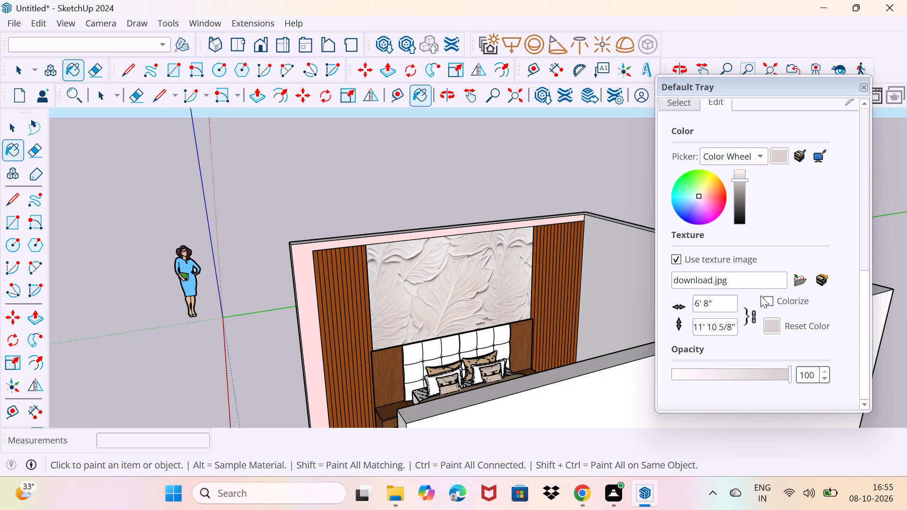
Paint the pink surface framing the slatted feature wall with the grey in-model material.
left_click(690, 106)
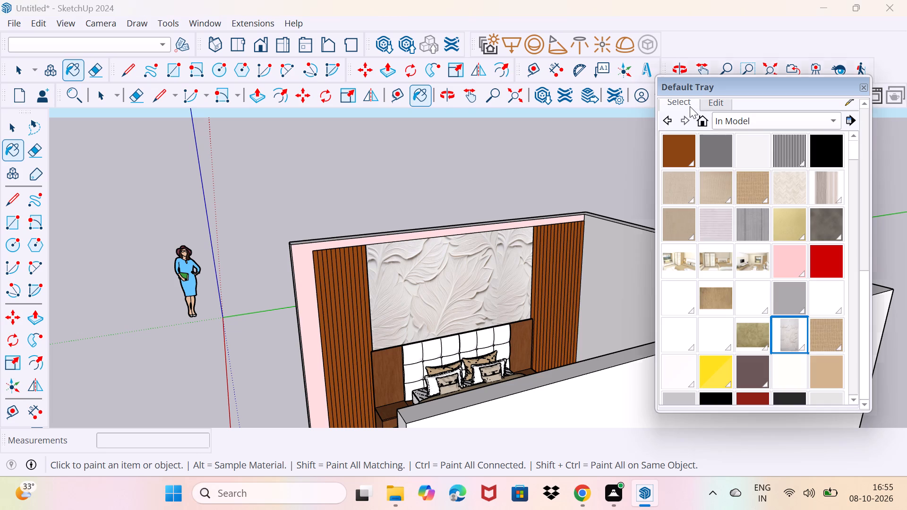
left_click(701, 152)
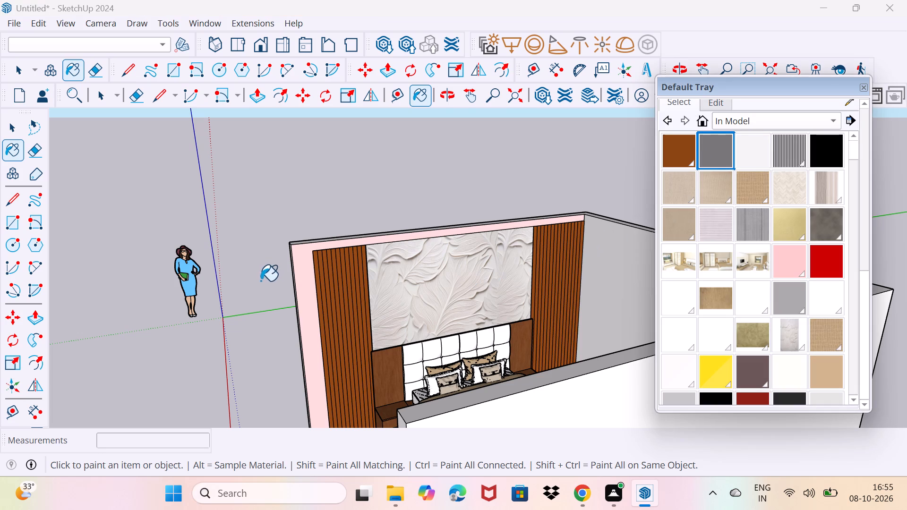
left_click(240, 277)
left_click(300, 297)
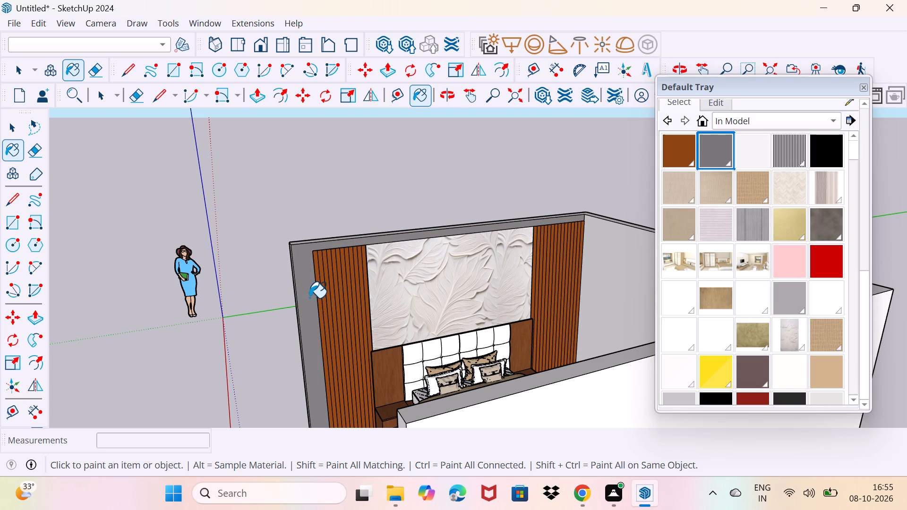
key("Escape")
key("space")
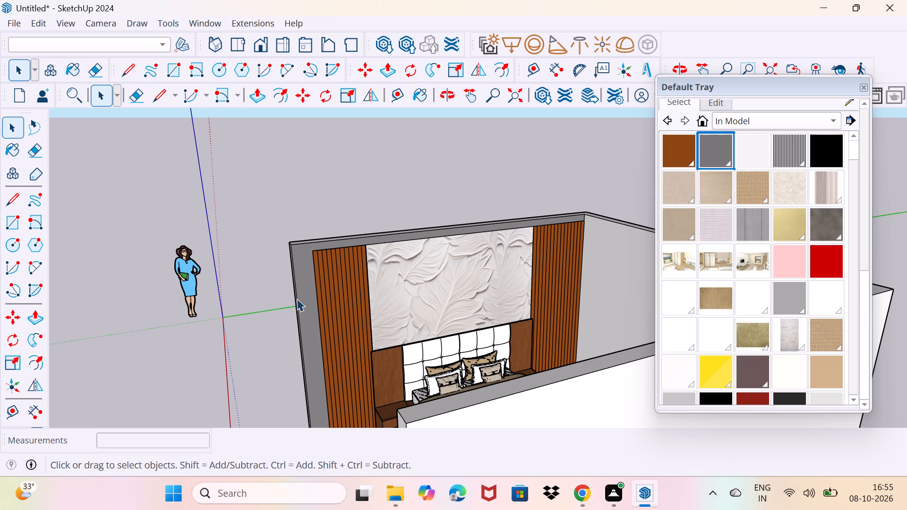
Extend the floor slab 4' outward beyond the side wall by push/pulling its edge face.
left_click_drag(257, 304, 259, 299)
middle_click_drag(257, 320, 429, 345)
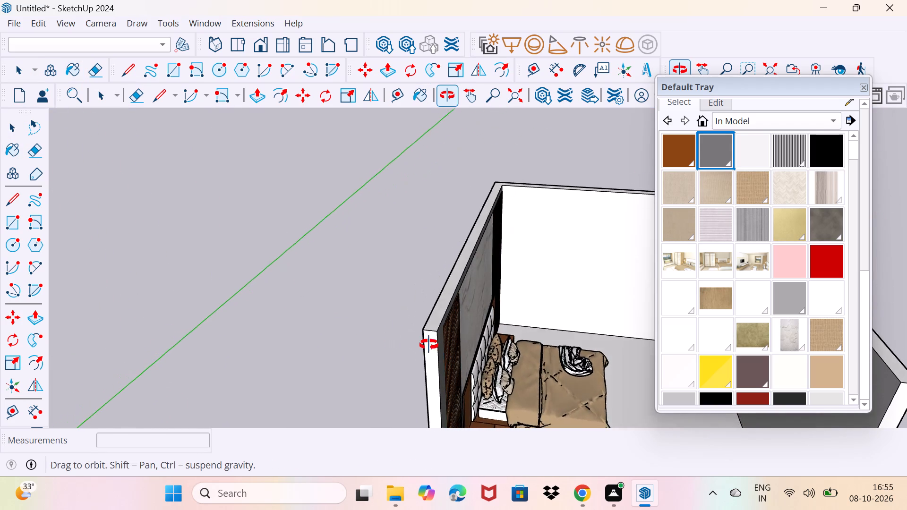
middle_click_drag(429, 345, 421, 338)
left_click(863, 84)
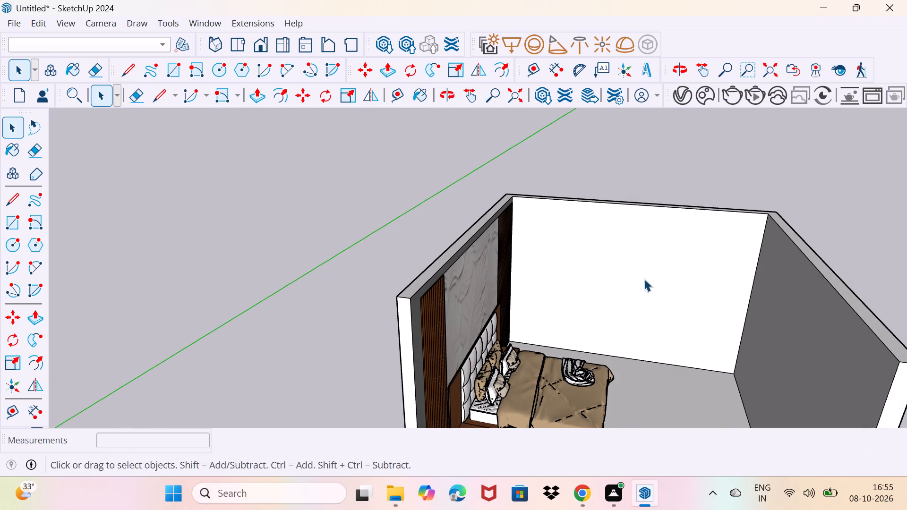
middle_click_drag(652, 297, 513, 251, "shift")
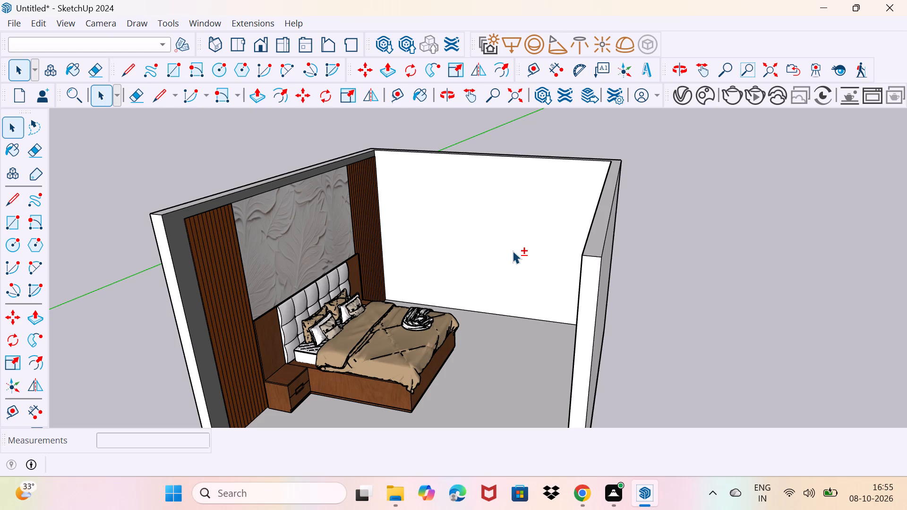
scroll(443, 301, "up", 2)
middle_click_drag(439, 320, 424, 311)
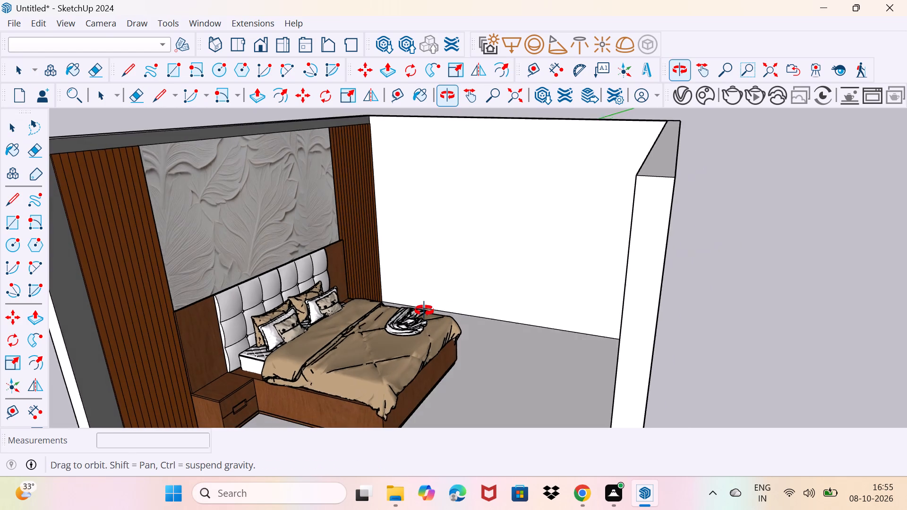
middle_click_drag(424, 311, 376, 365)
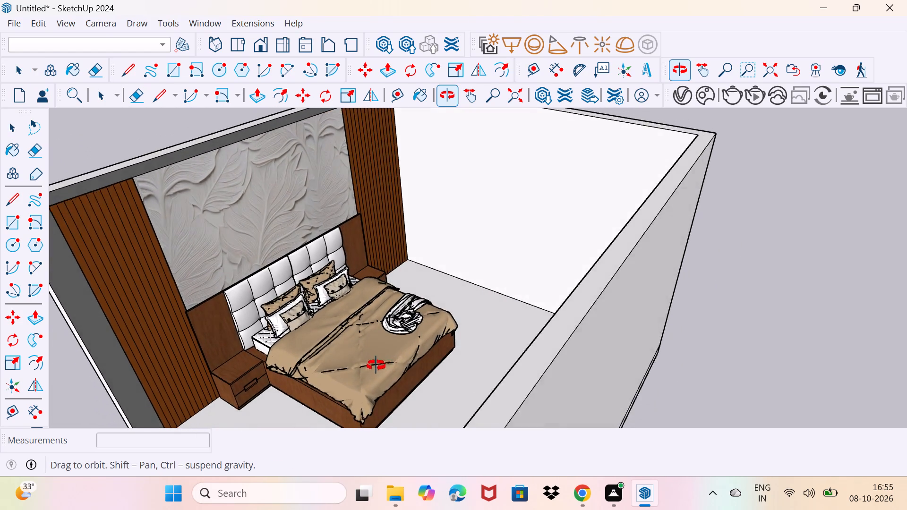
middle_click_drag(376, 365, 239, 277)
middle_click_drag(583, 363, 455, 325)
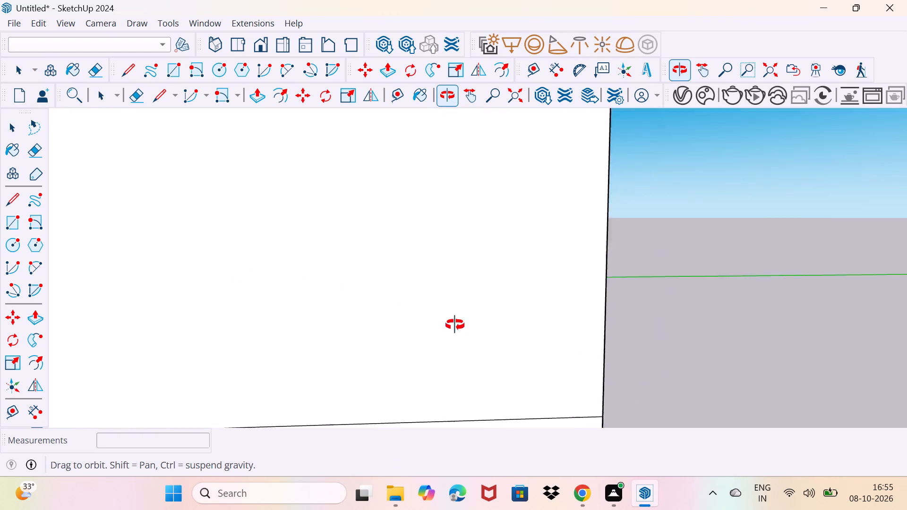
middle_click_drag(455, 325, 428, 329)
scroll(430, 367, "up", 2)
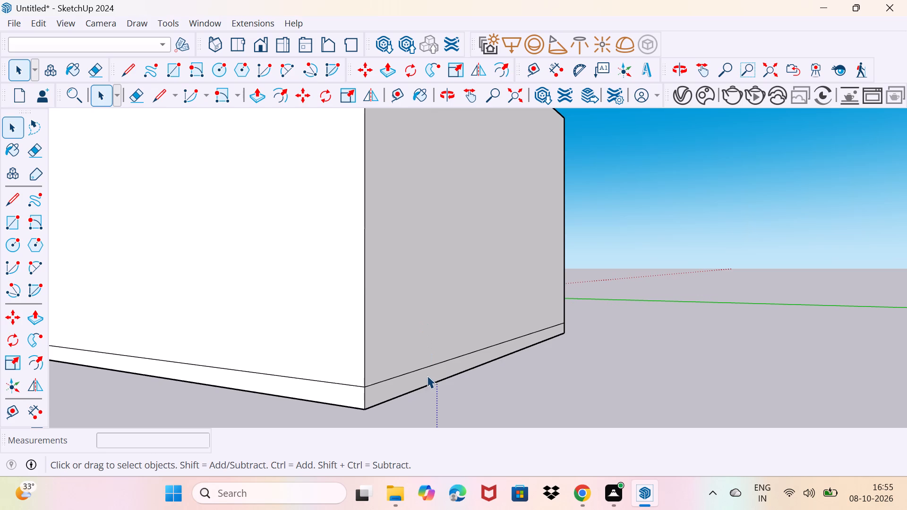
left_click(428, 374)
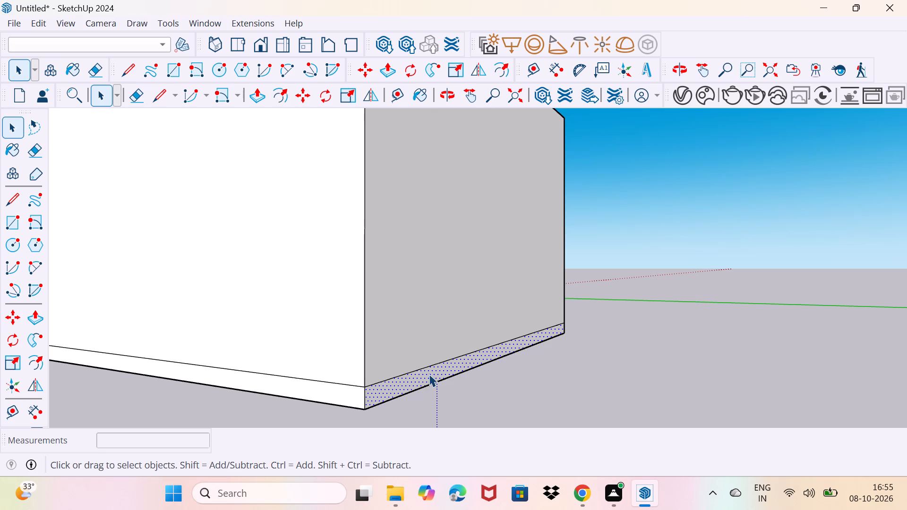
key("p")
left_click(429, 374)
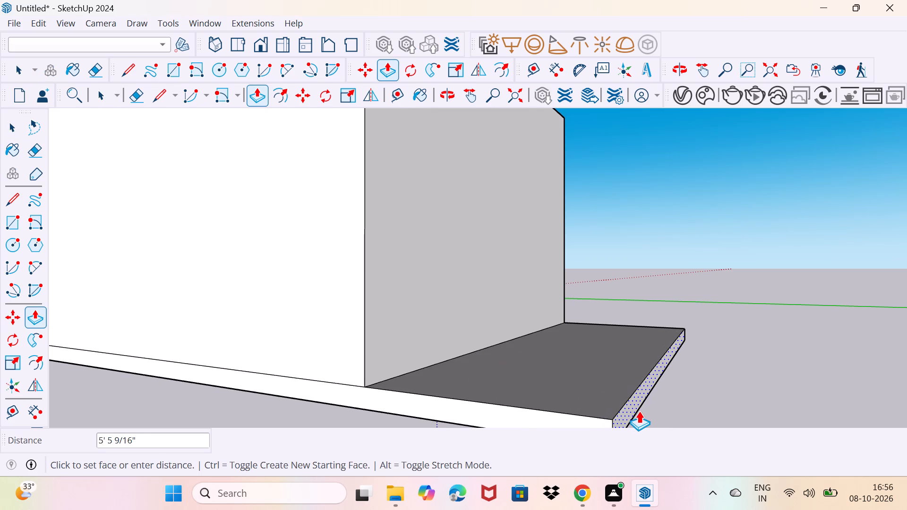
scroll(639, 411, "down", 2)
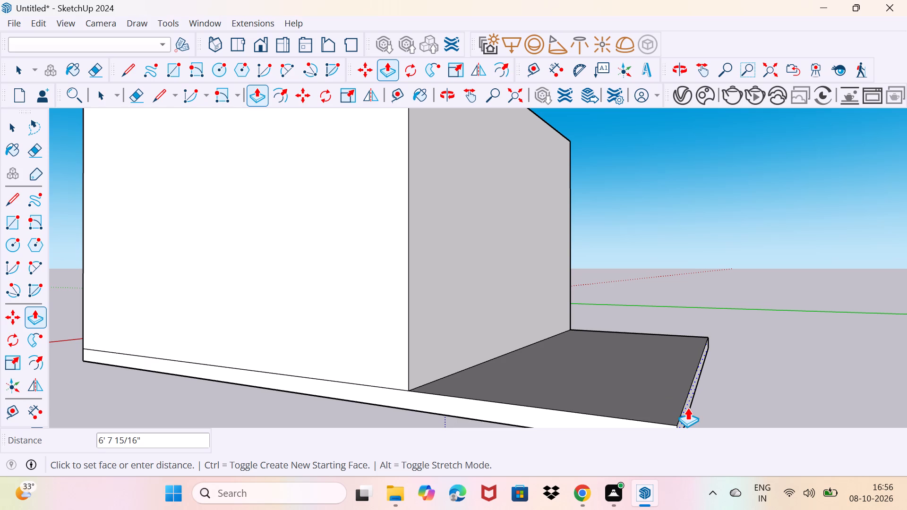
type("4'")
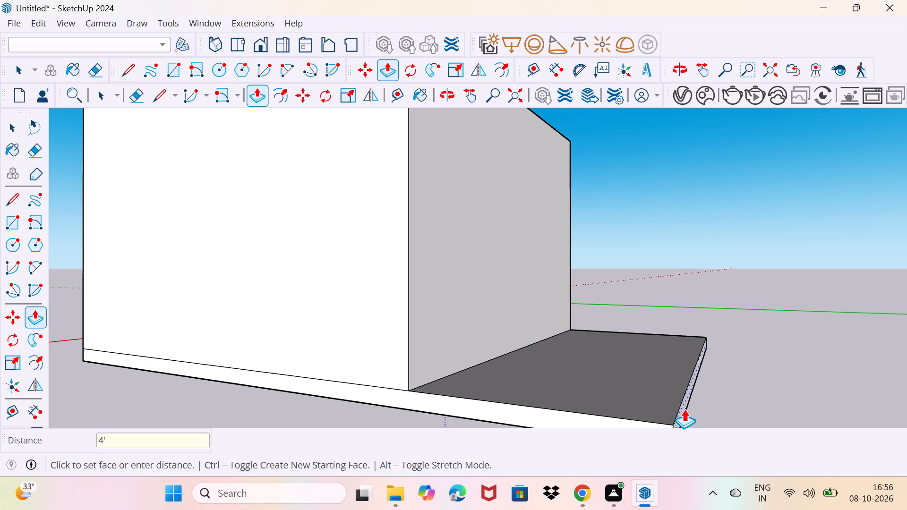
key("Return")
Examine the extended floor slab and the room layout around the bed from outside and inside.
middle_click_drag(593, 381, 630, 407)
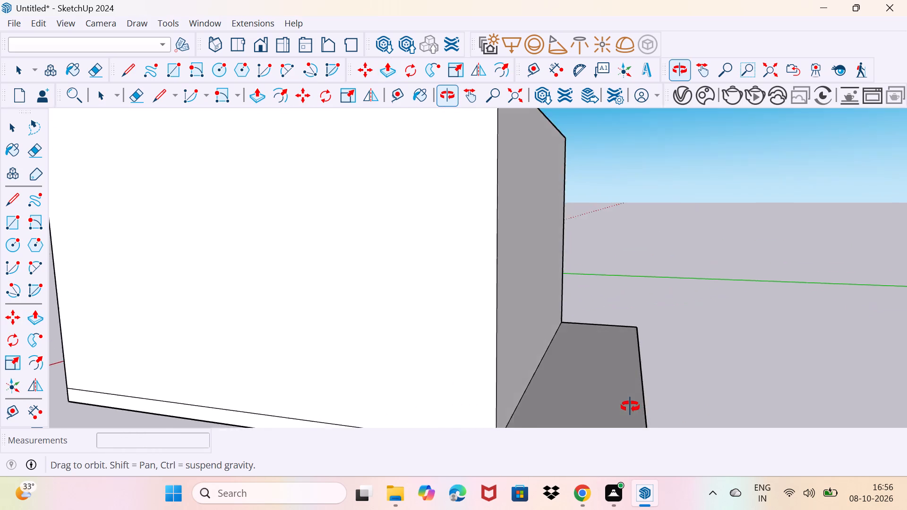
middle_click_drag(630, 407, 631, 407)
scroll(630, 407, "down", 9)
middle_click_drag(627, 408, 599, 403)
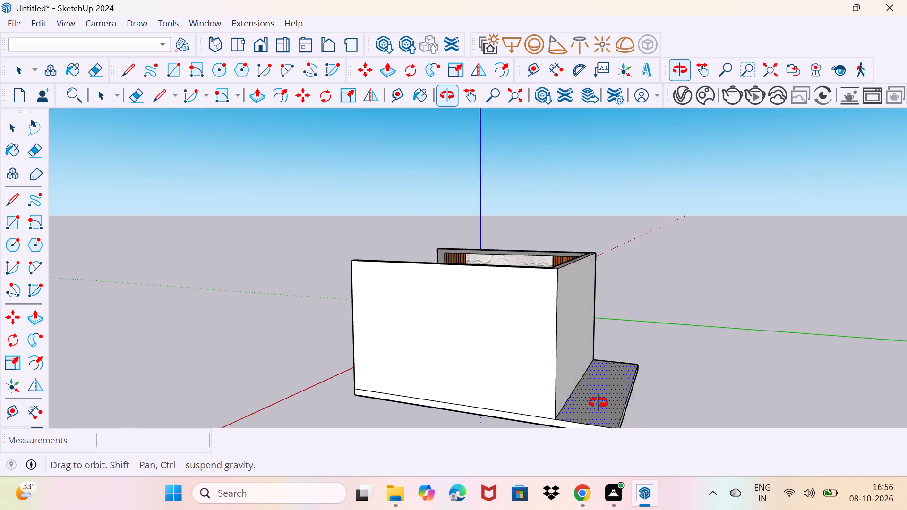
middle_click_drag(599, 403, 570, 400)
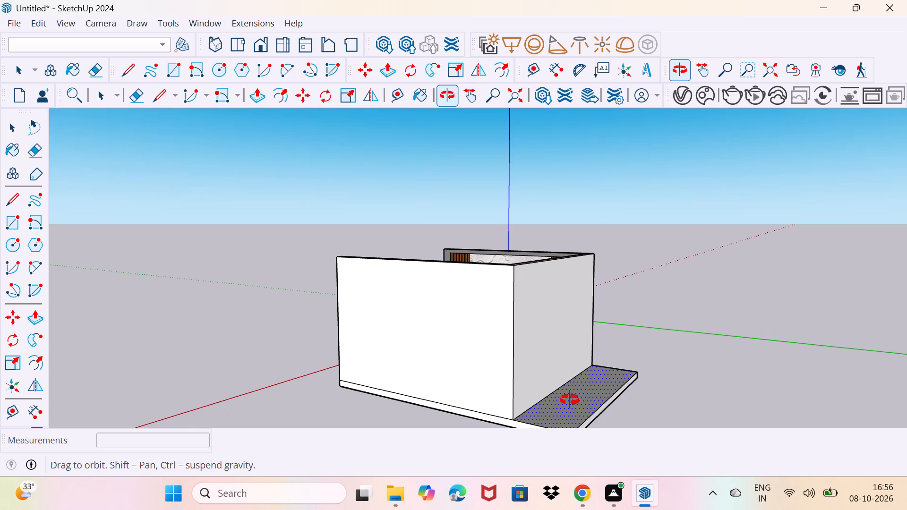
middle_click_drag(570, 400, 621, 380)
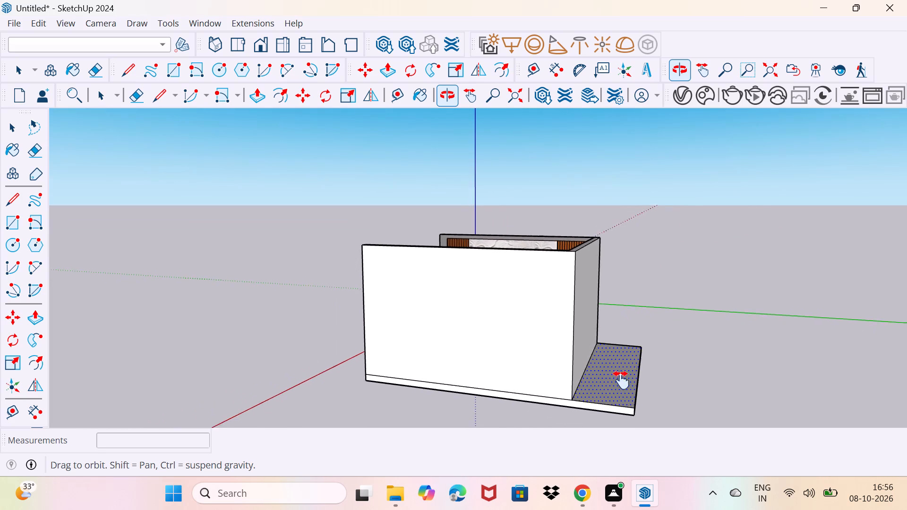
middle_click_drag(621, 380, 622, 378)
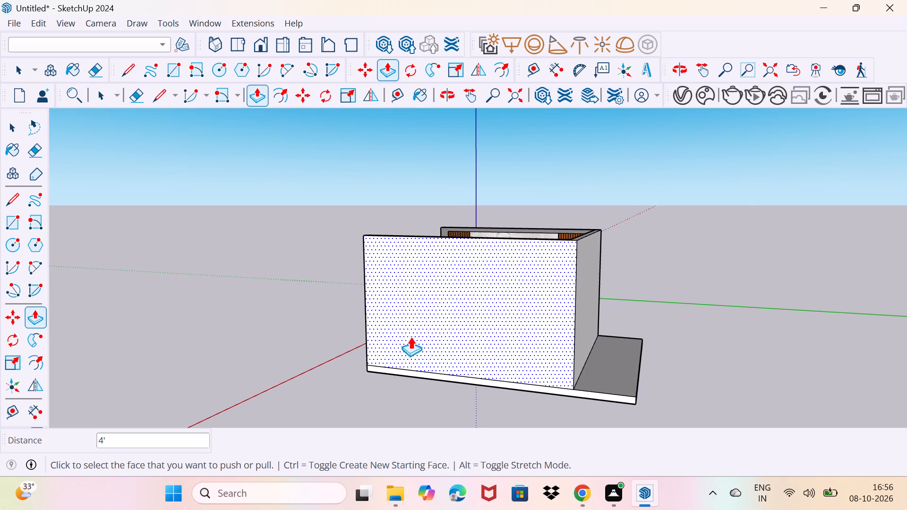
middle_click_drag(333, 326, 583, 447)
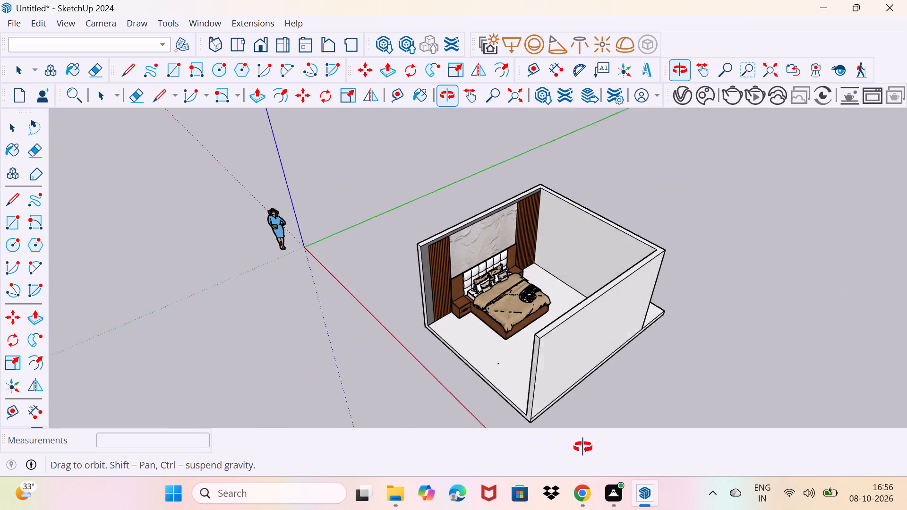
middle_click_drag(583, 447, 678, 351)
scroll(444, 298, "up", 8)
middle_click_drag(453, 290, 440, 306)
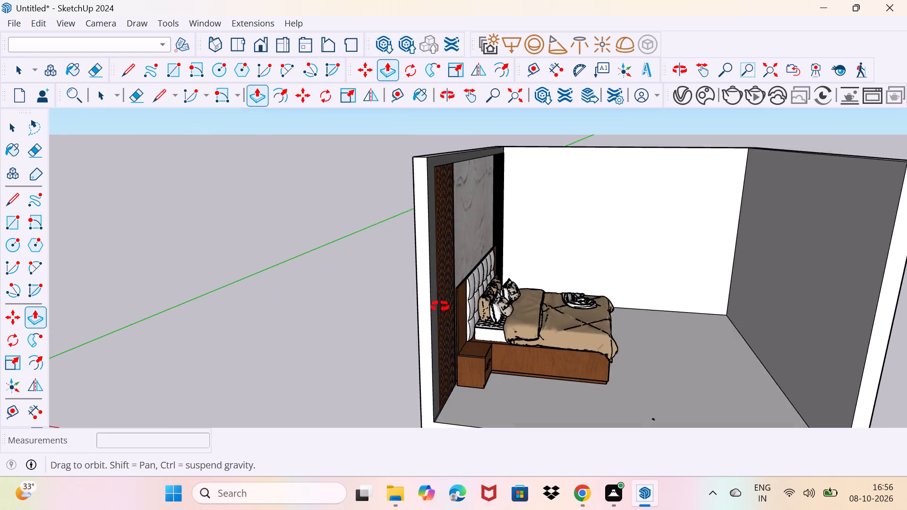
middle_click_drag(440, 306, 228, 362)
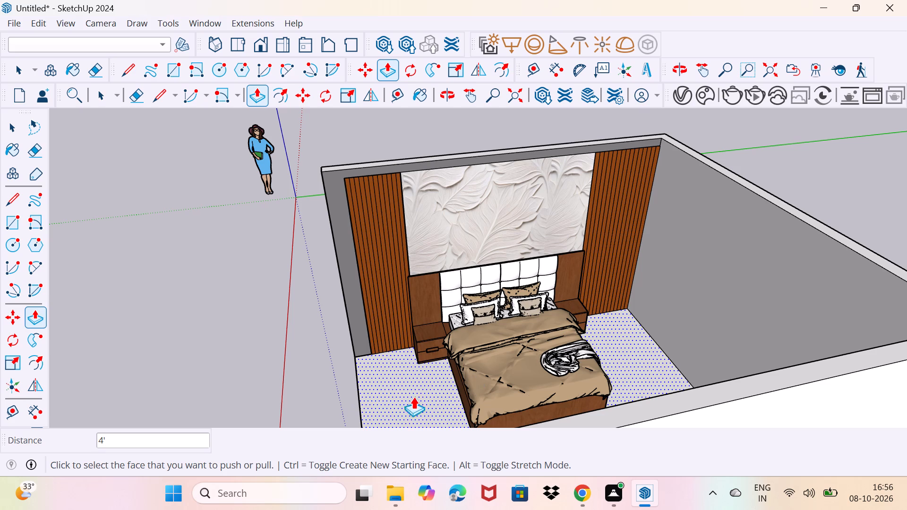
middle_click_drag(493, 388, 614, 431)
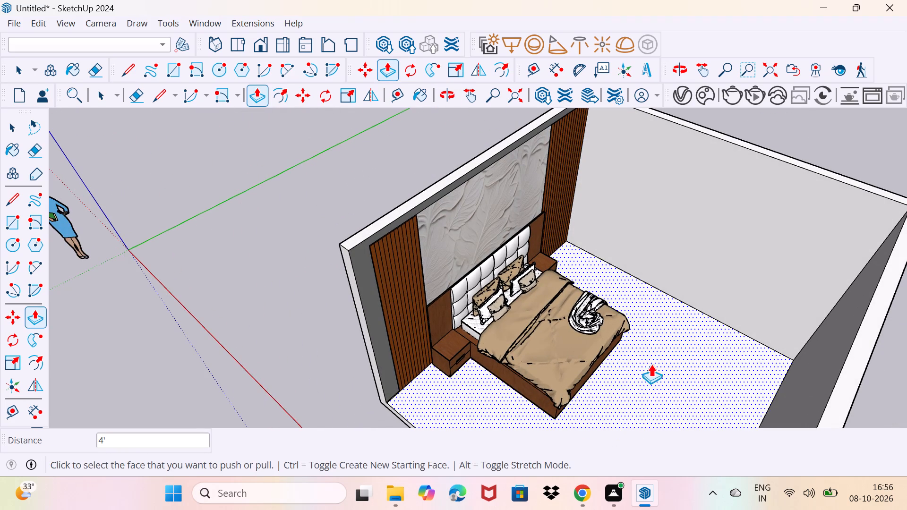
middle_click_drag(657, 348, 549, 375)
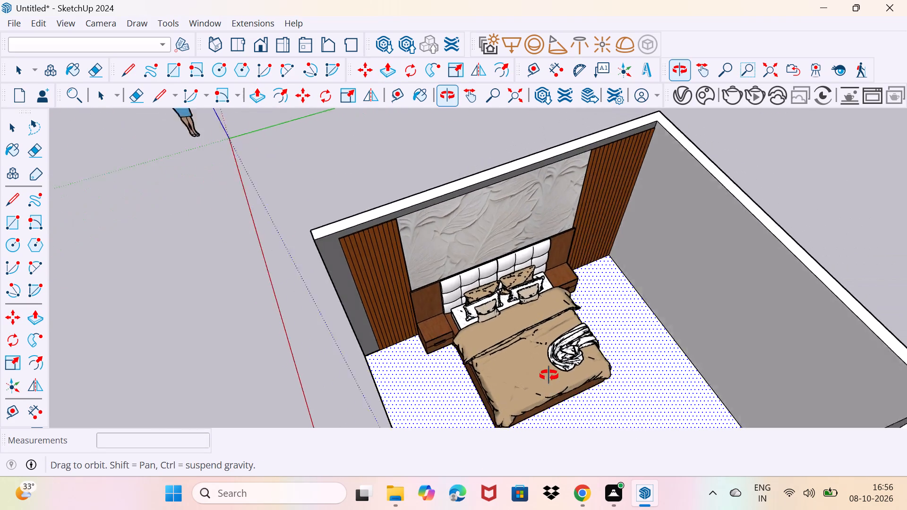
middle_click_drag(549, 375, 436, 340)
scroll(448, 338, "down", 7)
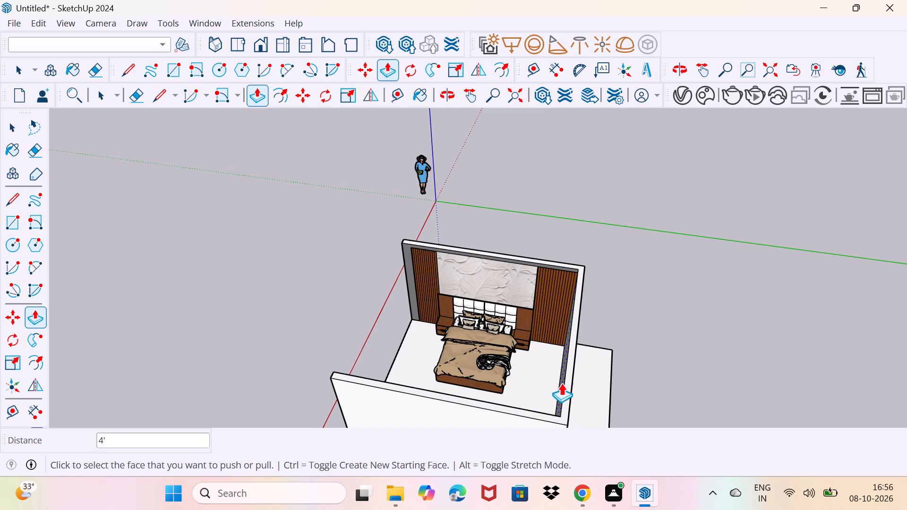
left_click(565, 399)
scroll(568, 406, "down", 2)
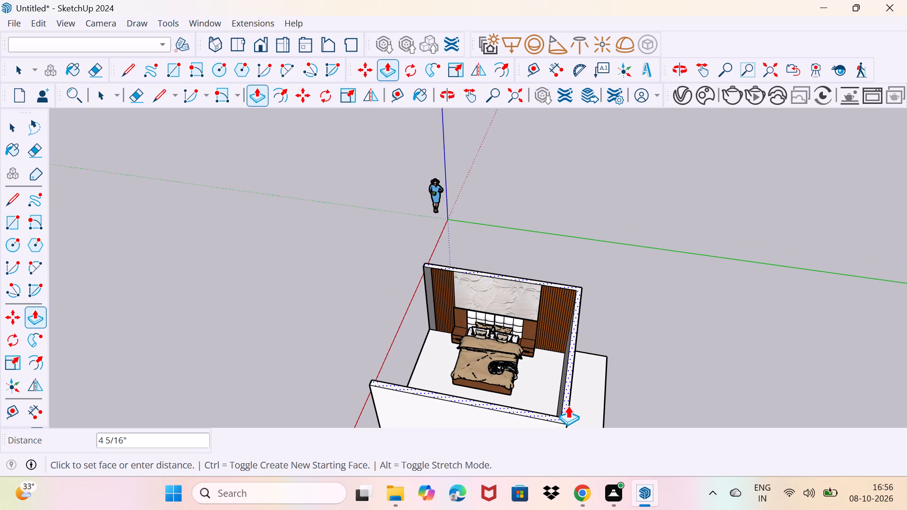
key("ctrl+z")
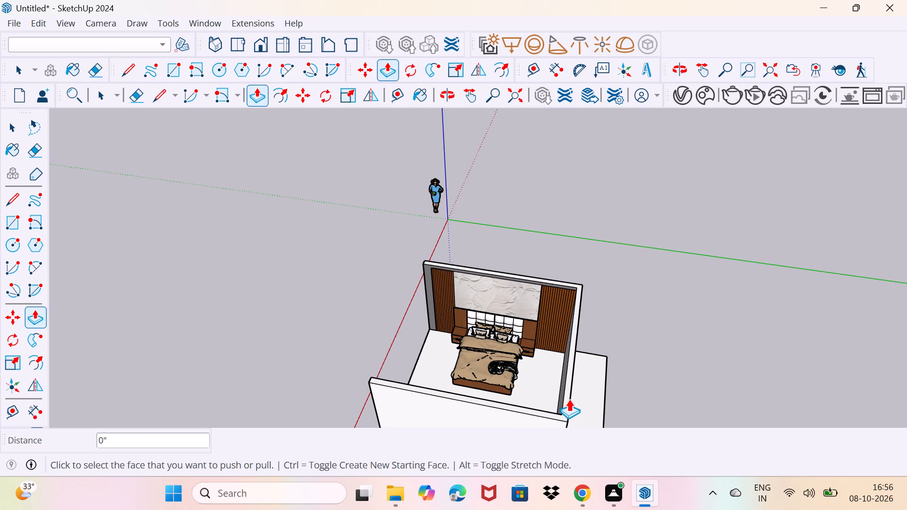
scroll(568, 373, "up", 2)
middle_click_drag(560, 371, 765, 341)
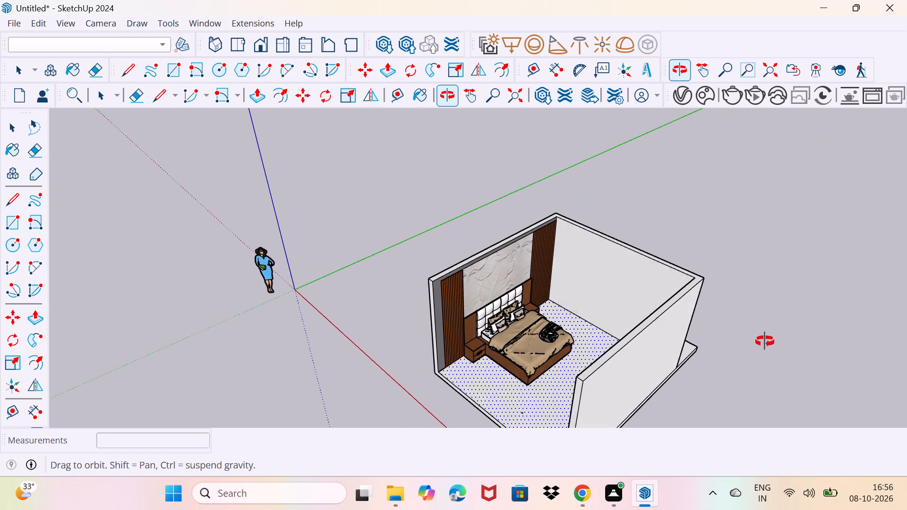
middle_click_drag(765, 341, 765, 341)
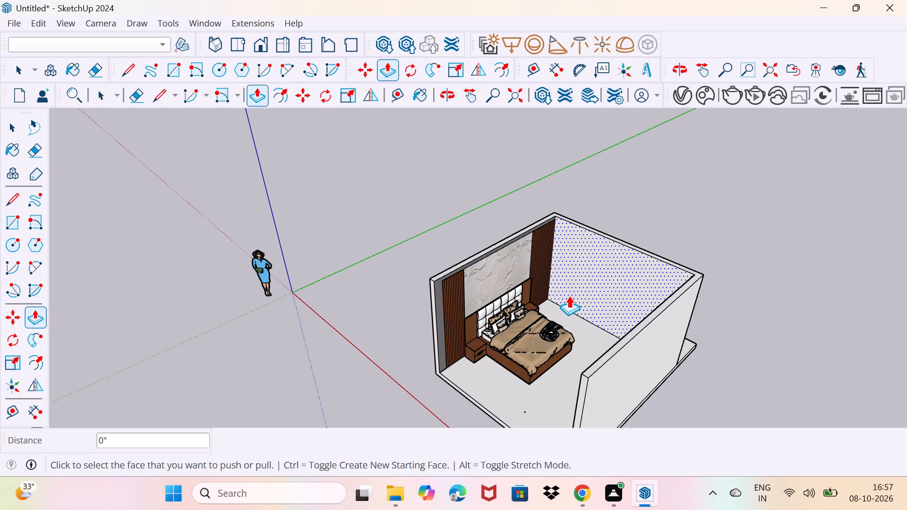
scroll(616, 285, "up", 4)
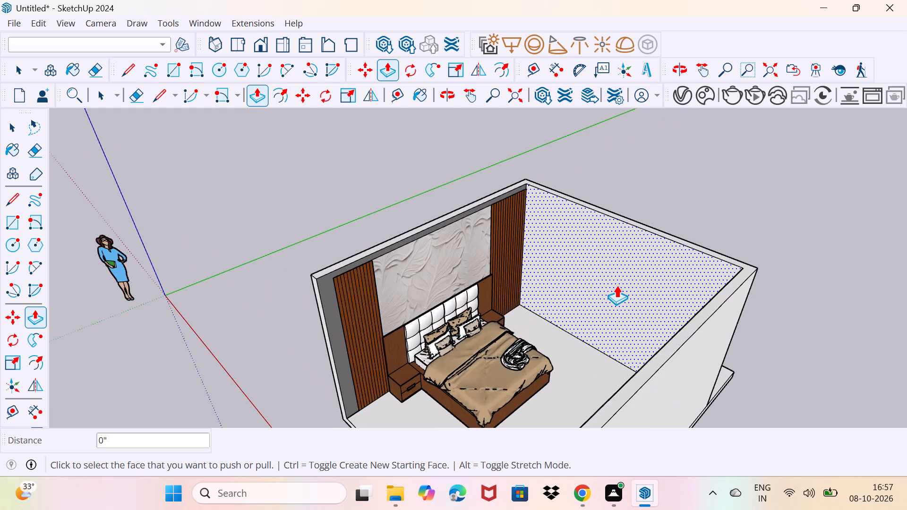
Copy the vertical edge where the slatted panel meets the plain side wall 6' along the wall's base.
middle_click_drag(601, 309, 662, 308)
scroll(579, 255, "up", 3)
middle_click_drag(579, 255, 526, 275)
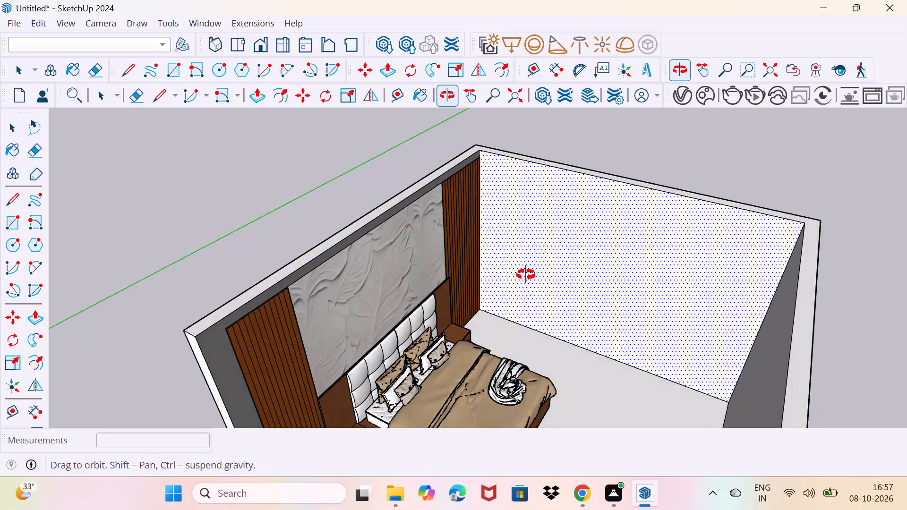
middle_click_drag(526, 275, 627, 228)
scroll(505, 238, "up", 2)
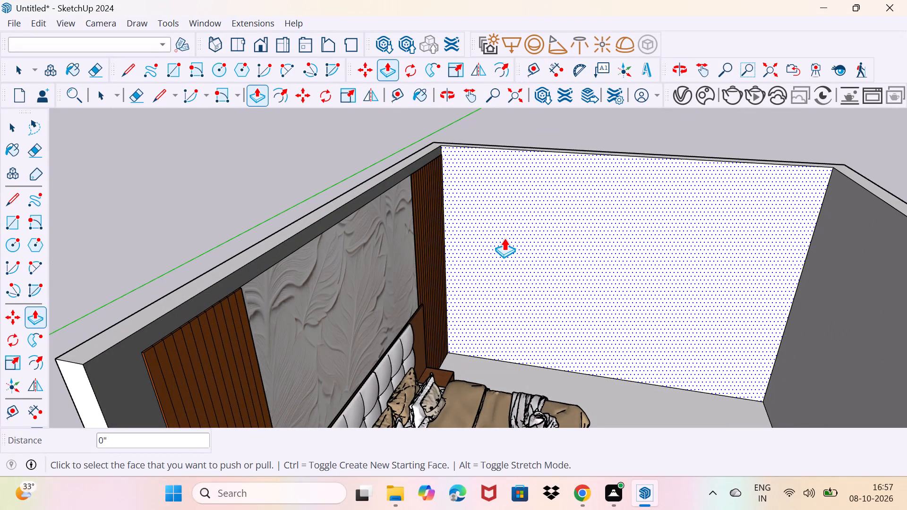
scroll(448, 346, "up", 3)
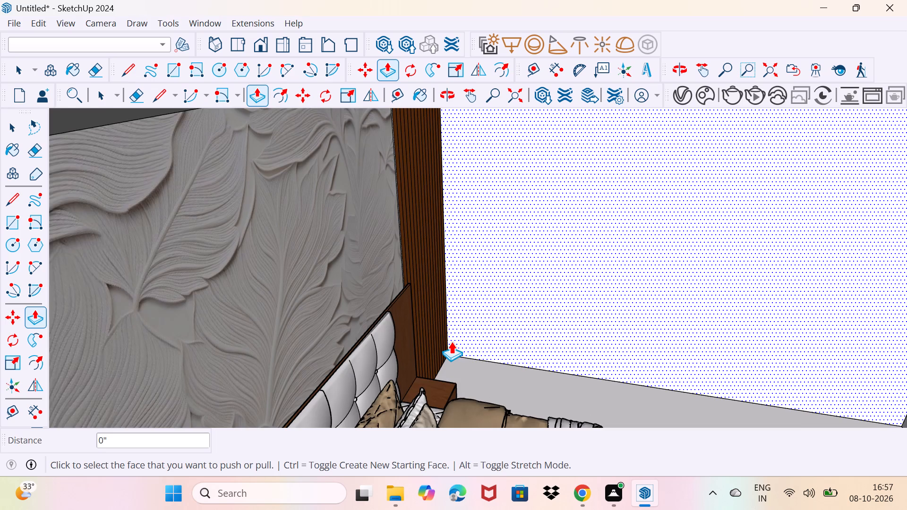
middle_click_drag(451, 341, 435, 365)
key("space")
scroll(449, 327, "up", 5)
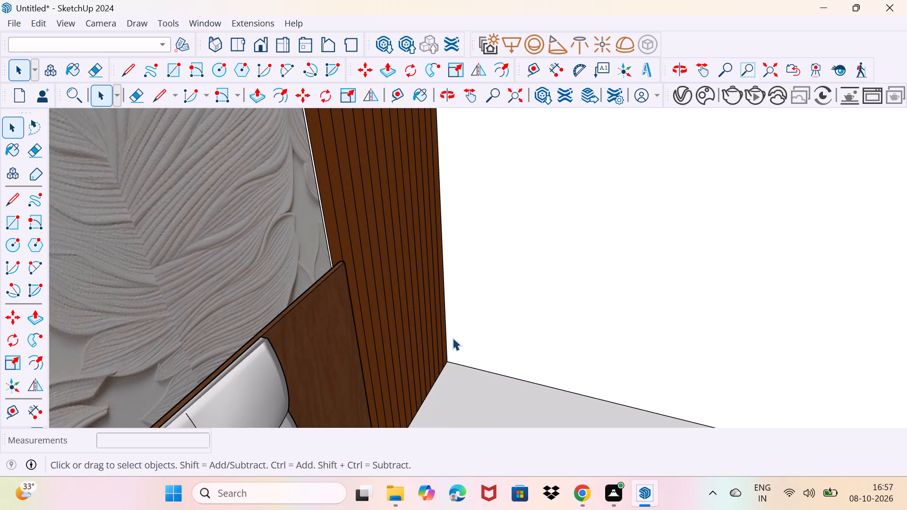
left_click(446, 343)
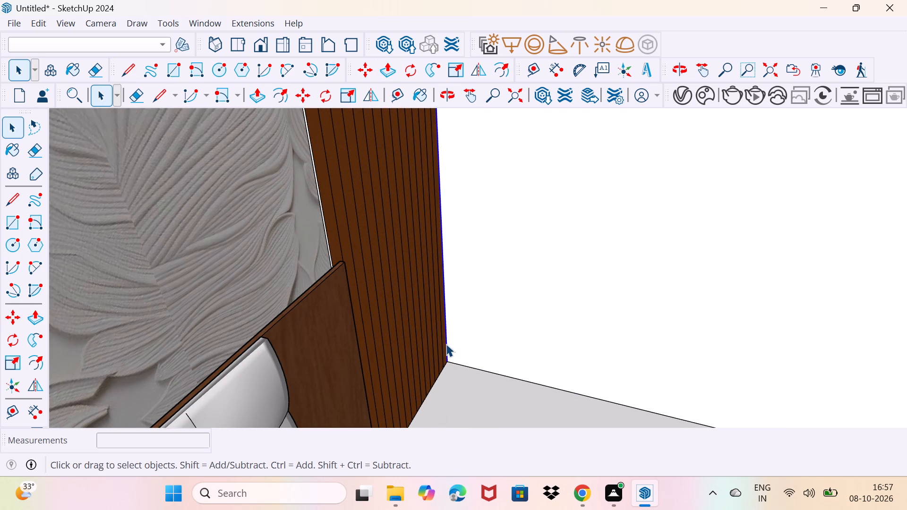
key("m")
left_click(449, 361)
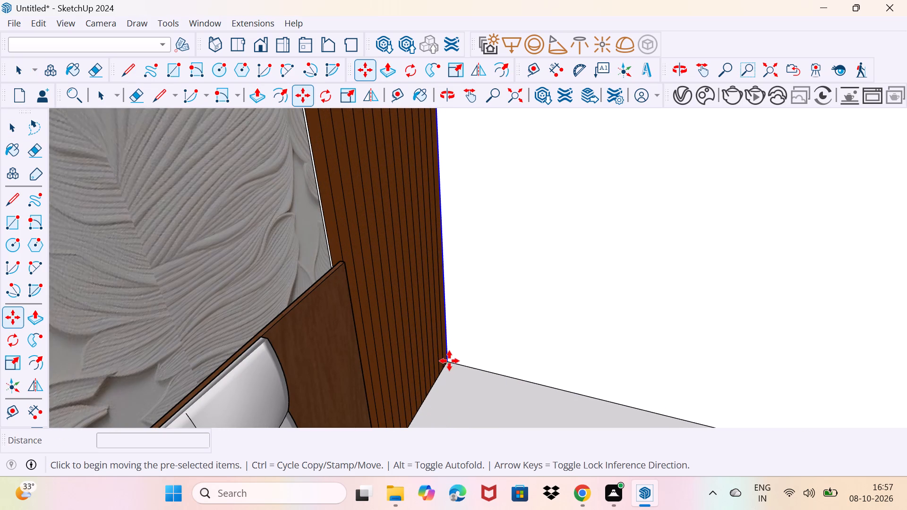
scroll(547, 388, "down", 4)
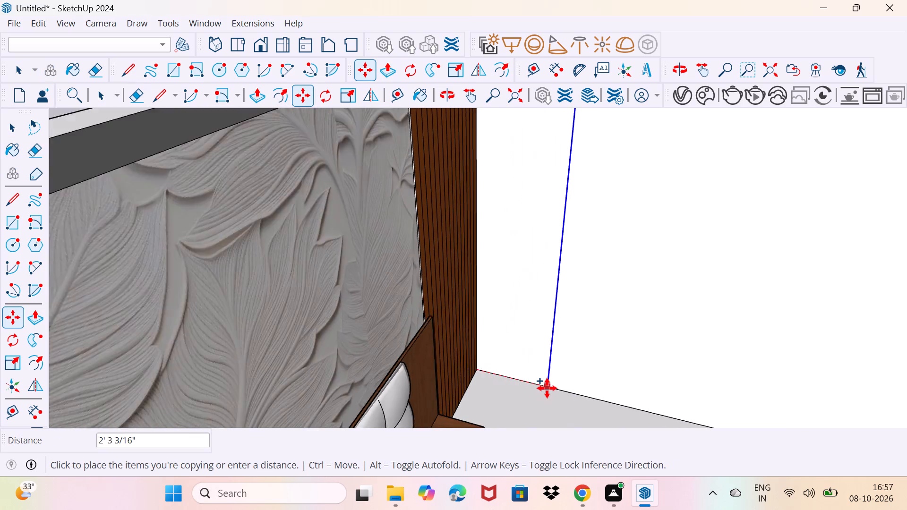
scroll(547, 388, "down", 2)
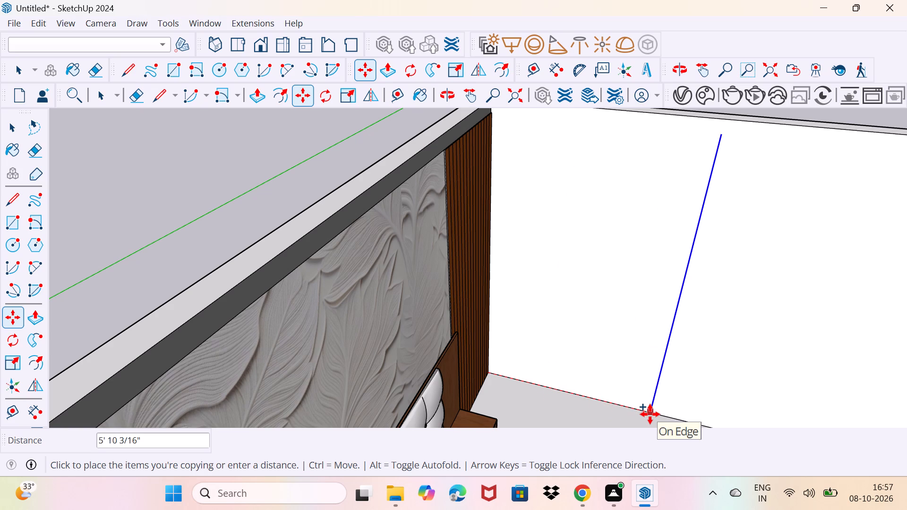
type("6'")
key("Return")
Move the copied vertical edge about 1' 7" farther from the slatted panel along the side wall's base.
scroll(650, 414, "down", 4)
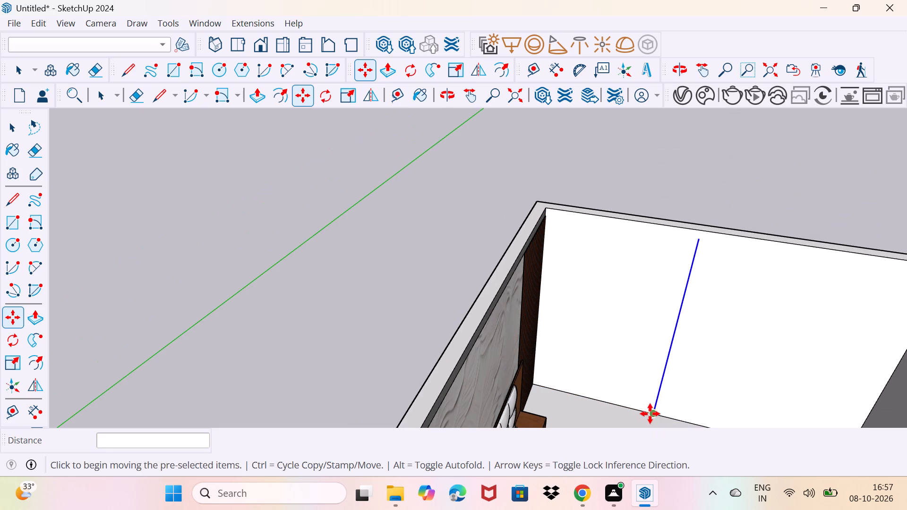
middle_click_drag(651, 413, 494, 330)
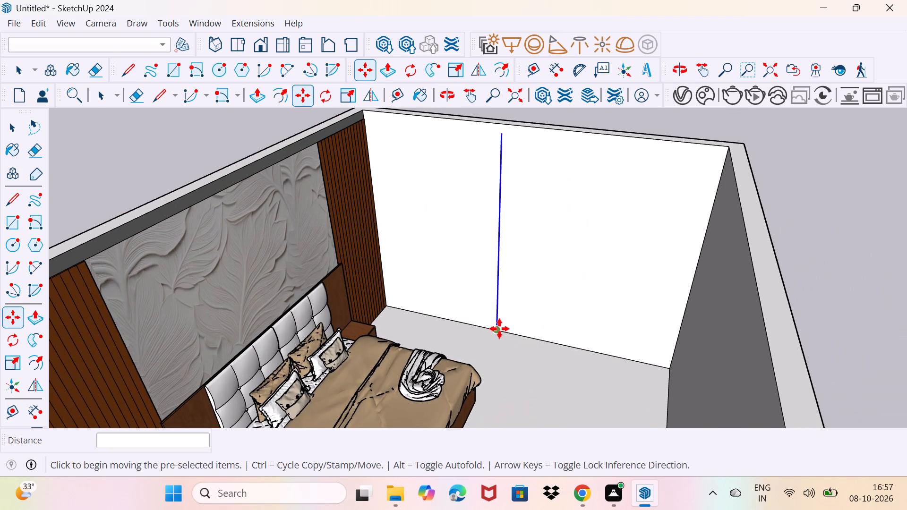
left_click(498, 330)
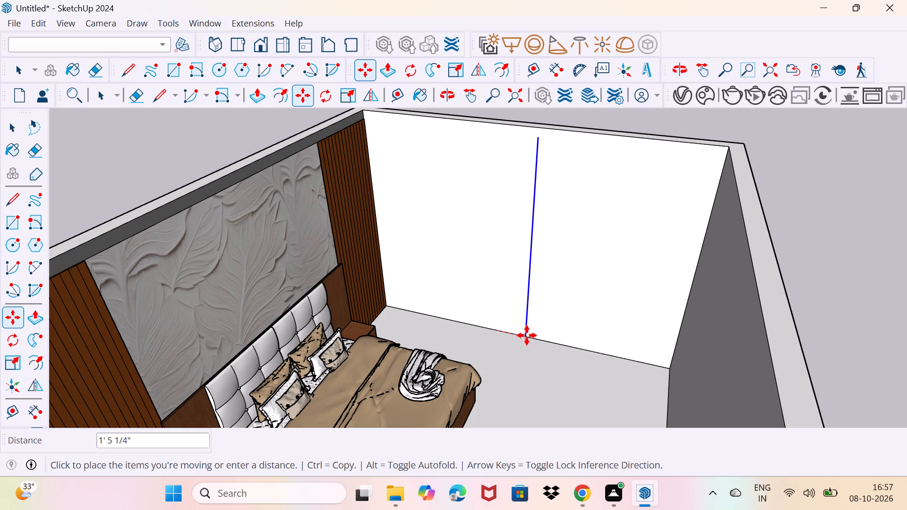
left_click(529, 337)
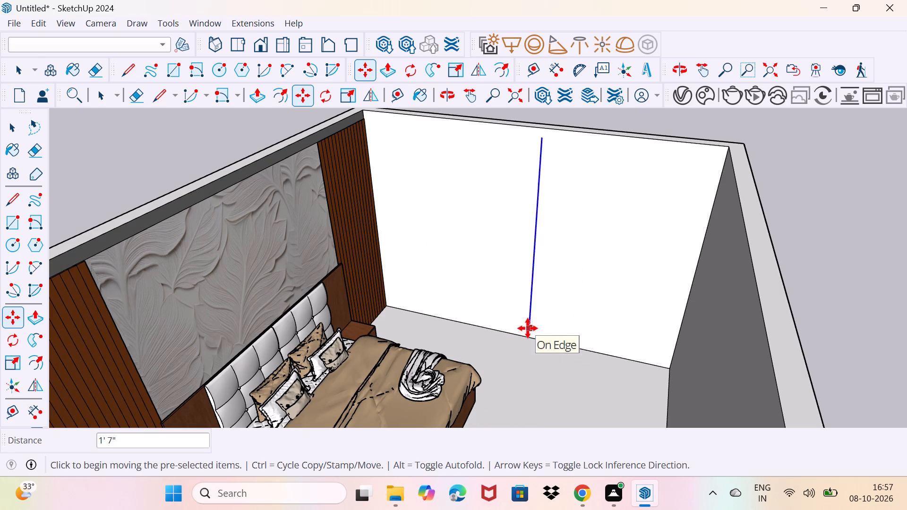
key("space")
Draw a line about 4 5/16" long from the copied edge's upper end to the side wall's top edge.
scroll(412, 129, "up", 3)
middle_click_drag(428, 160, 405, 198)
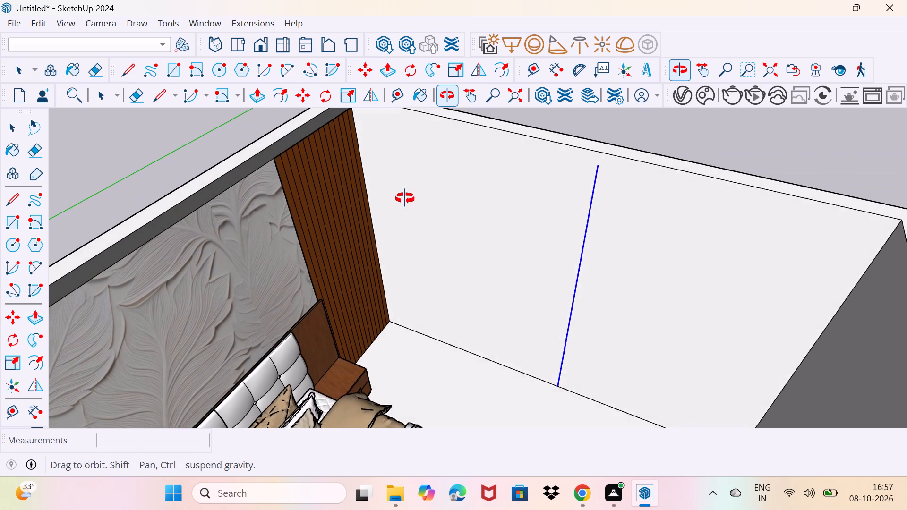
middle_click_drag(405, 198, 401, 207)
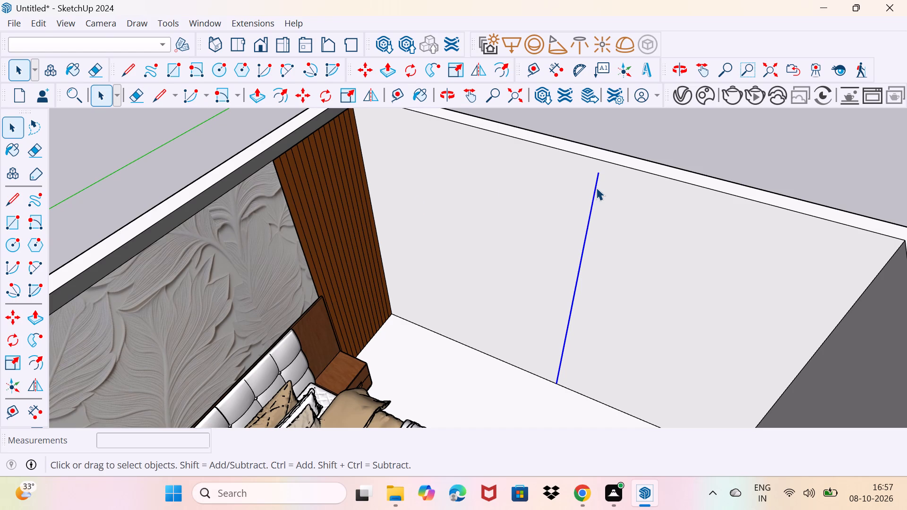
key("space")
left_click_drag(573, 222, 583, 215)
scroll(597, 190, "up", 1)
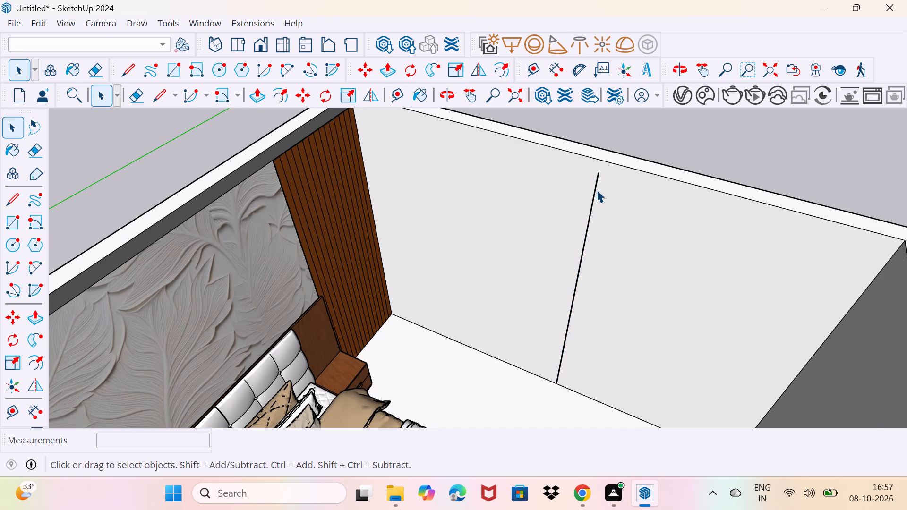
scroll(597, 190, "up", 2)
key("l")
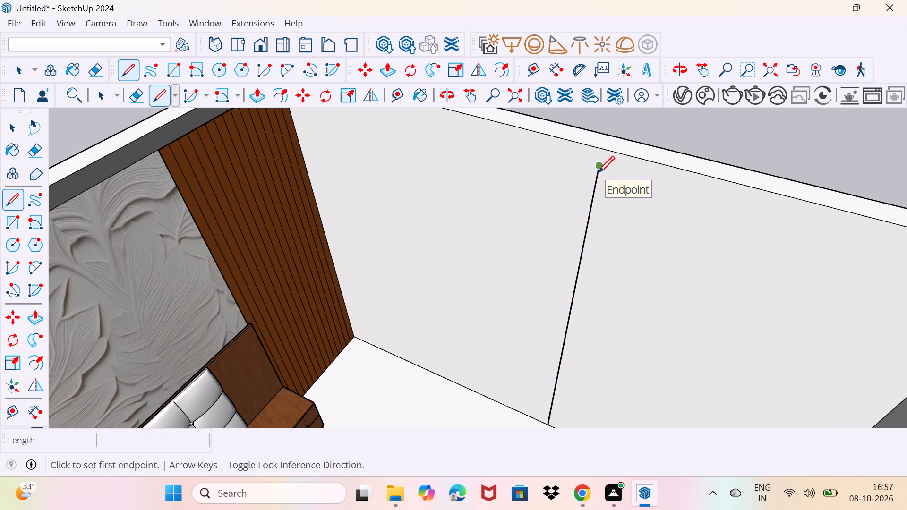
left_click(598, 172)
left_click(603, 152)
key("space")
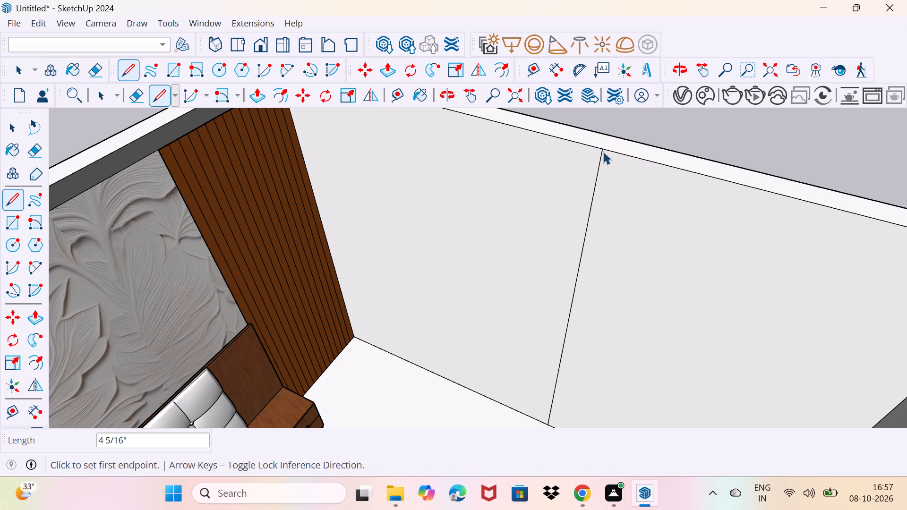
Copy the side wall's vertical dividing line back to the floor corner where the slatted panel meets that wall.
scroll(581, 190, "down", 3)
middle_click_drag(557, 252, 561, 251)
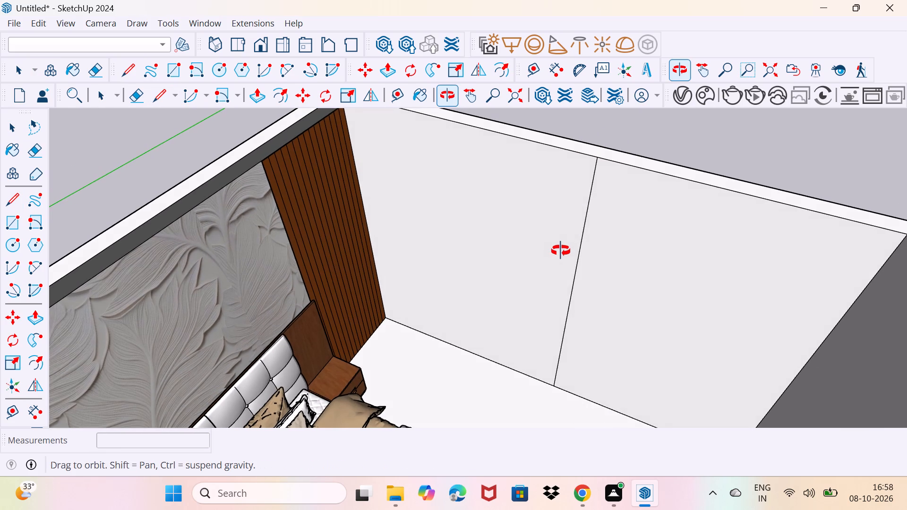
middle_click_drag(561, 251, 634, 289)
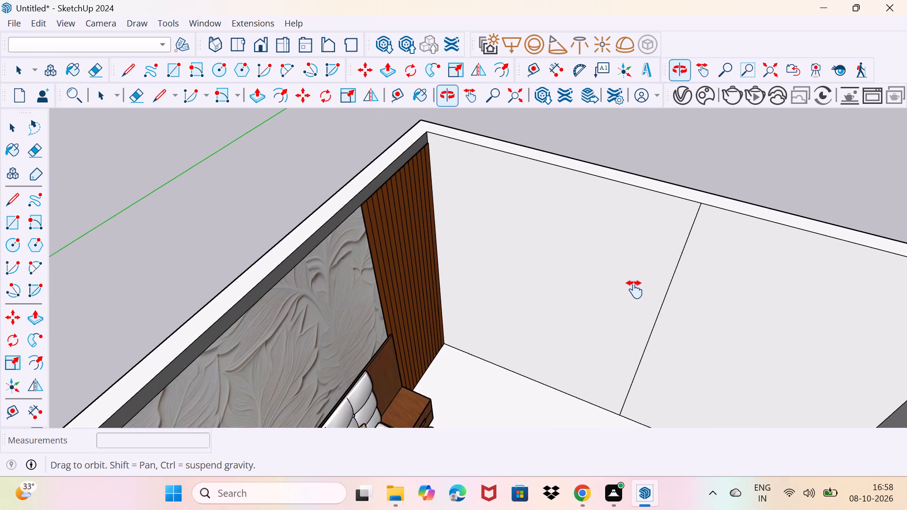
middle_click_drag(634, 289, 647, 310)
scroll(447, 177, "up", 1)
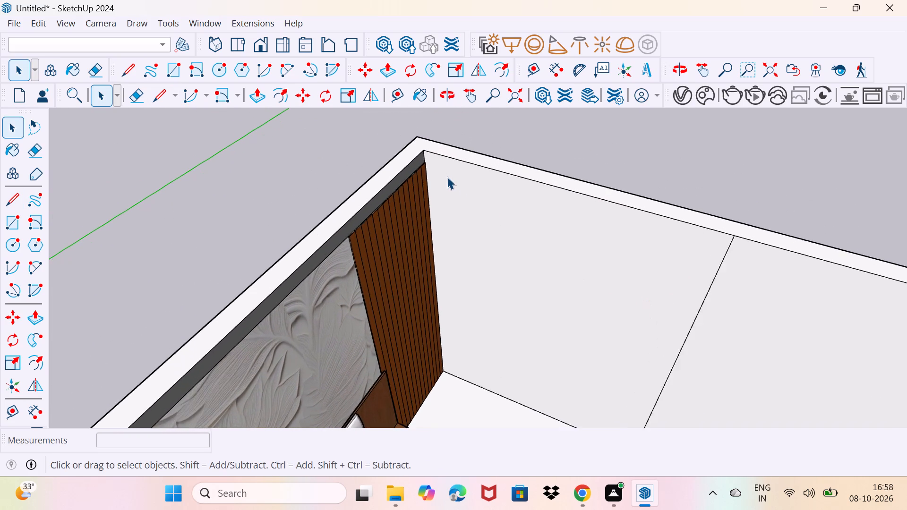
scroll(447, 177, "up", 1)
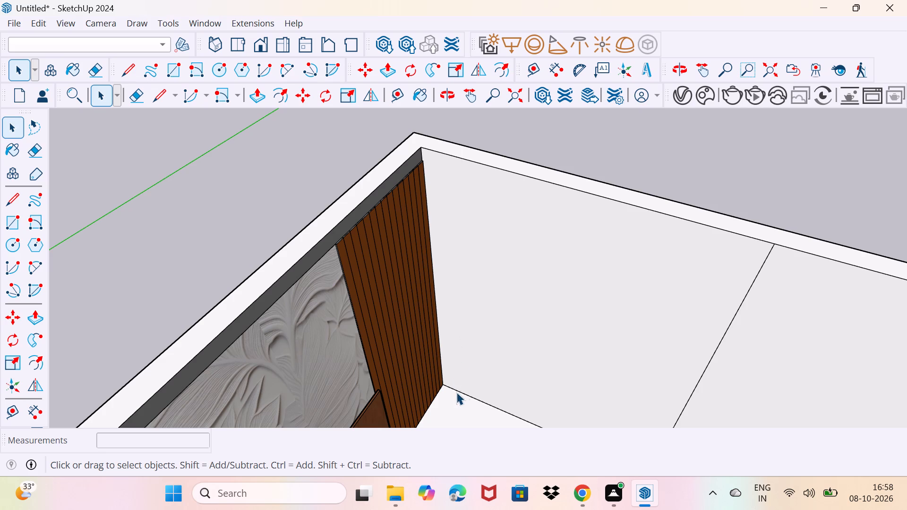
middle_click_drag(463, 389, 511, 311)
scroll(511, 311, "down", 6)
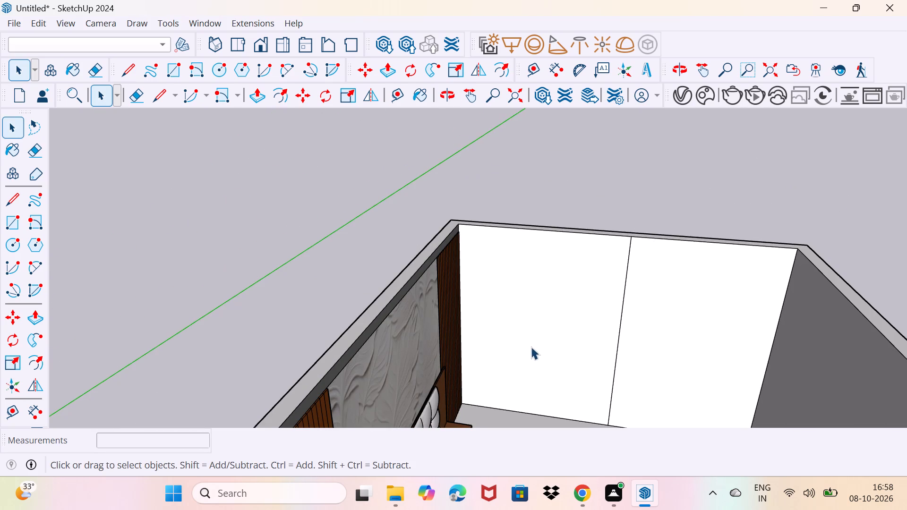
middle_click_drag(533, 350, 521, 291, "shift")
left_click(598, 344)
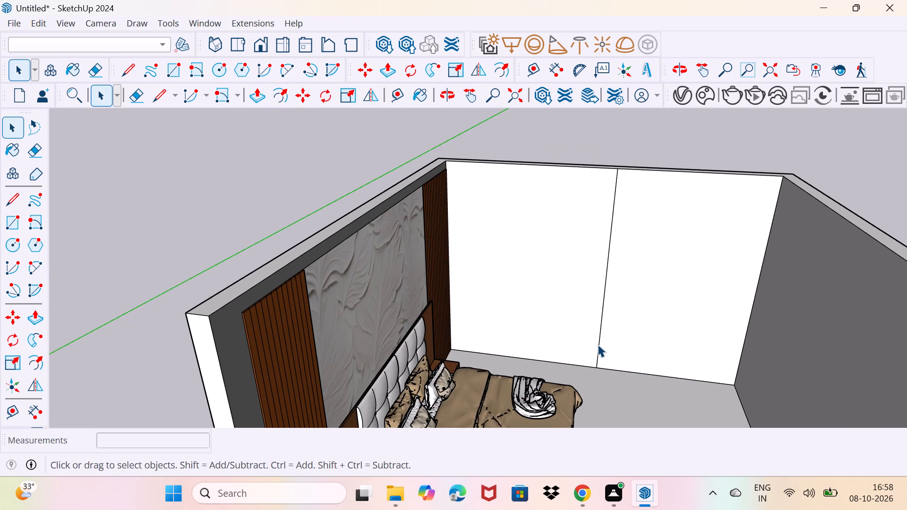
key("m")
left_click(599, 369)
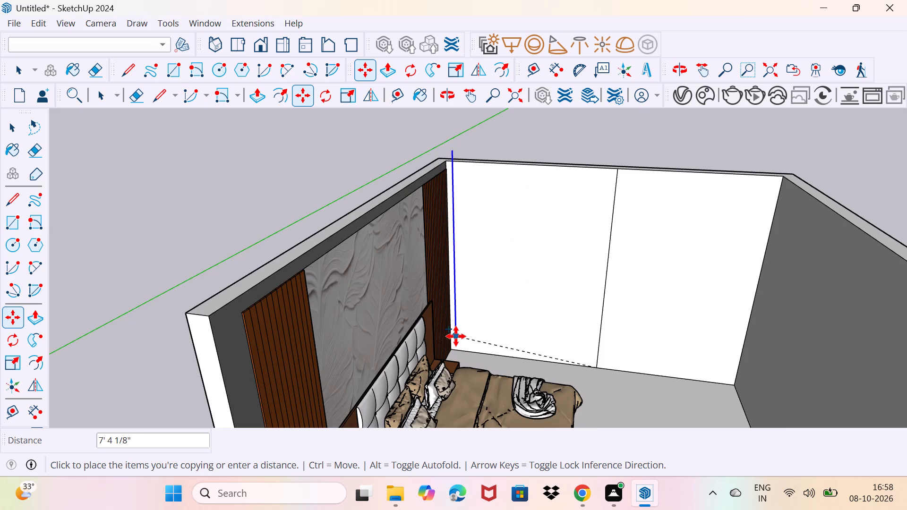
scroll(456, 336, "up", 10)
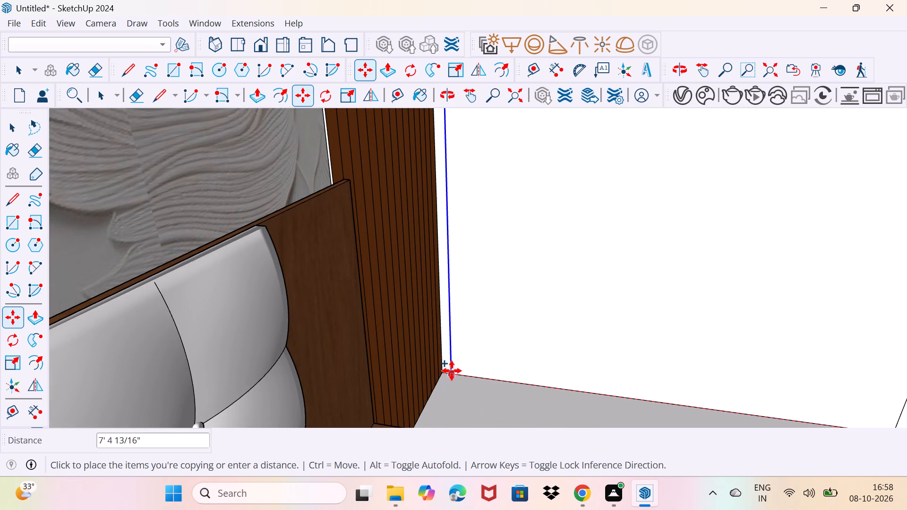
left_click(448, 371)
key("space")
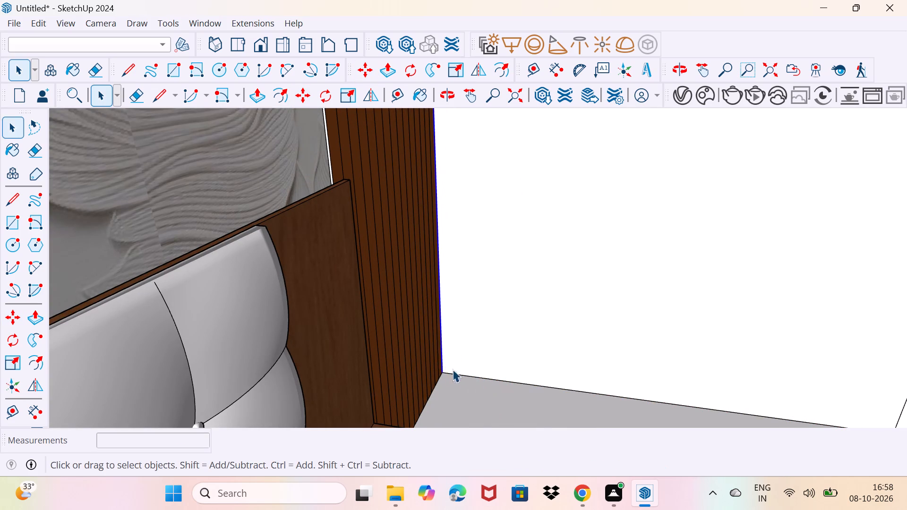
Draw a short line from the upper end of the vertical edge beside the slatted panel to the side wall's top edge.
scroll(513, 348, "down", 11)
middle_click_drag(582, 309, 507, 319)
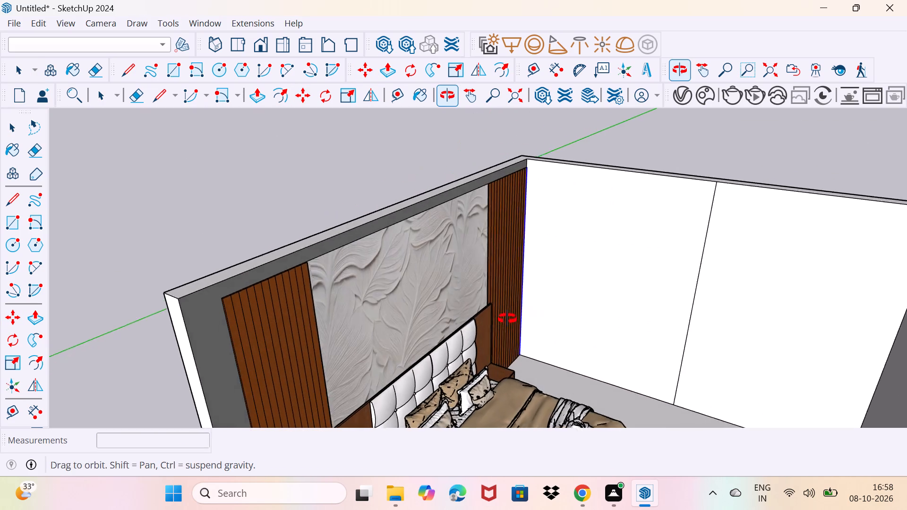
middle_click_drag(507, 319, 499, 323)
scroll(531, 187, "up", 10)
middle_click_drag(553, 150, 524, 168)
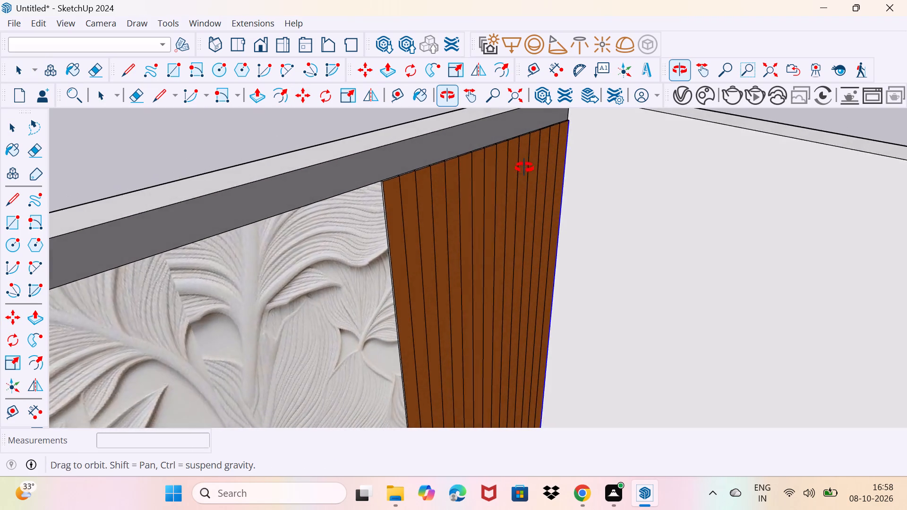
middle_click_drag(524, 168, 484, 172)
scroll(607, 131, "up", 8)
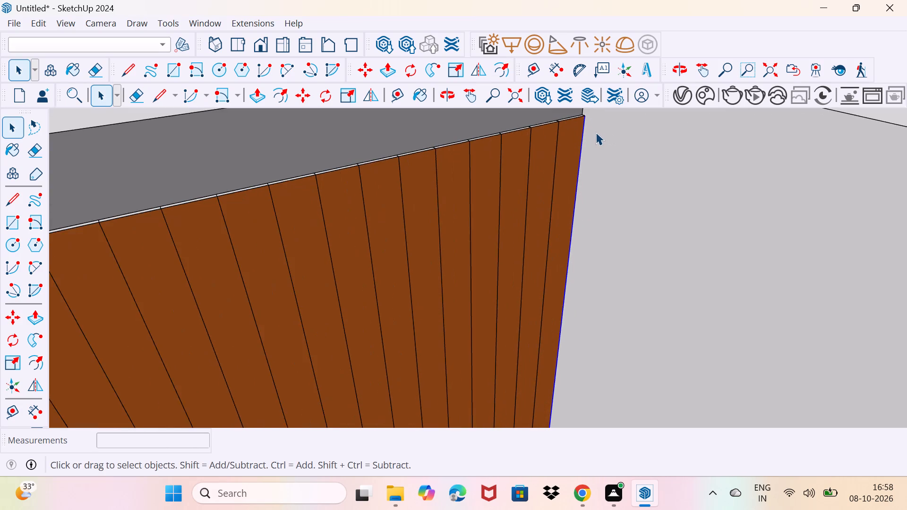
scroll(595, 132, "up", 5)
middle_click_drag(595, 132, 549, 274)
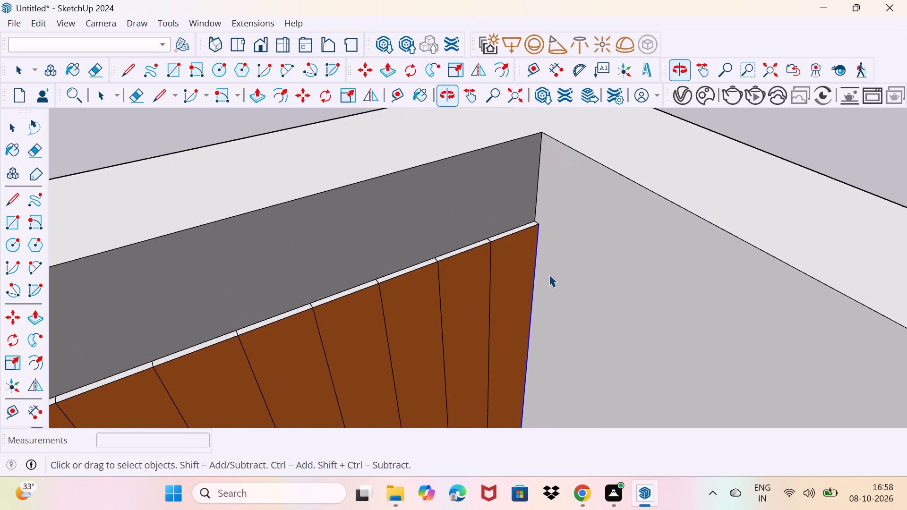
key("l")
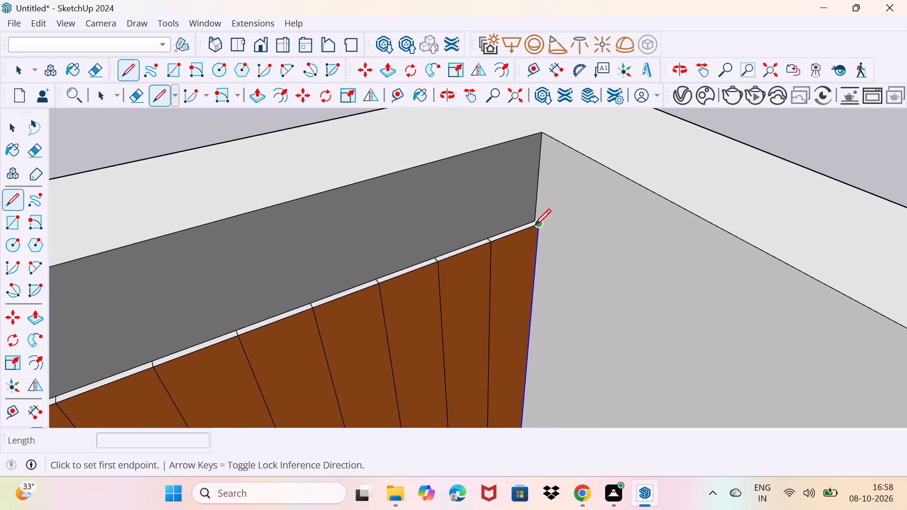
left_click(534, 225)
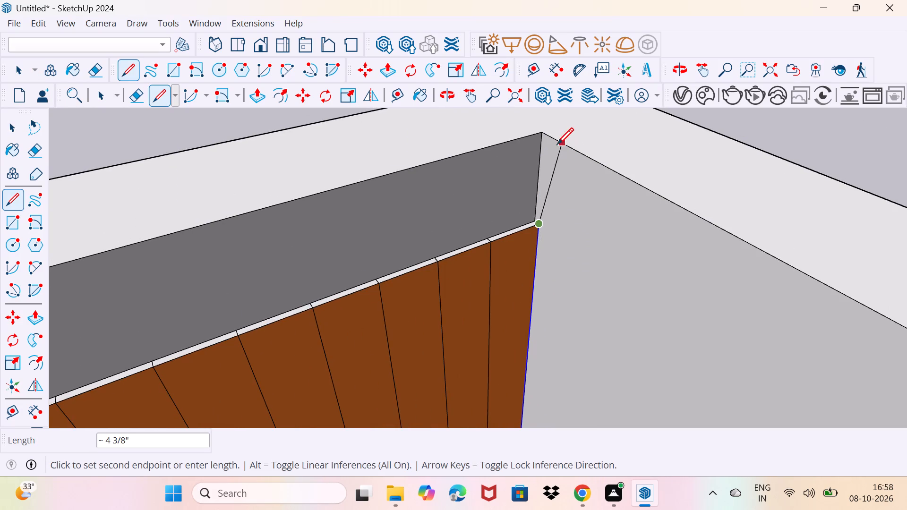
left_click(551, 135)
key("space")
scroll(549, 193, "down", 3)
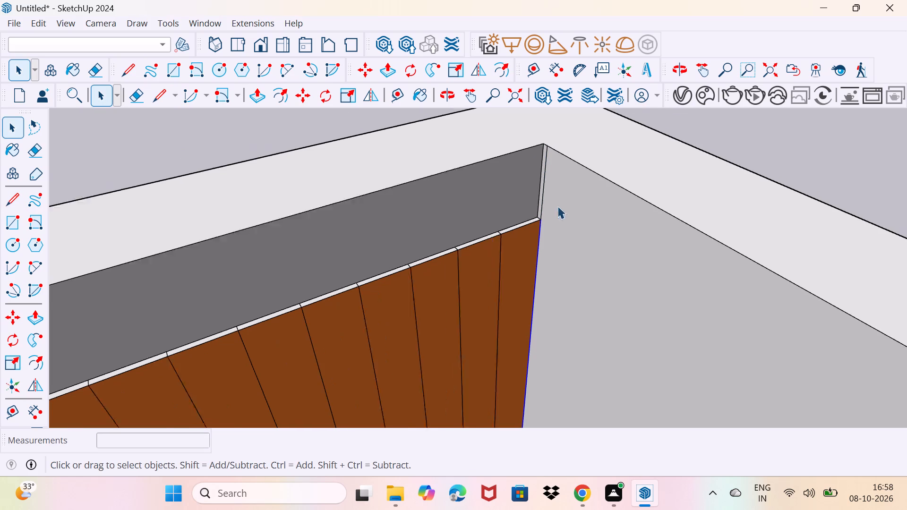
scroll(557, 206, "down", 14)
left_click_drag(564, 323, 594, 303)
scroll(589, 304, "down", 8)
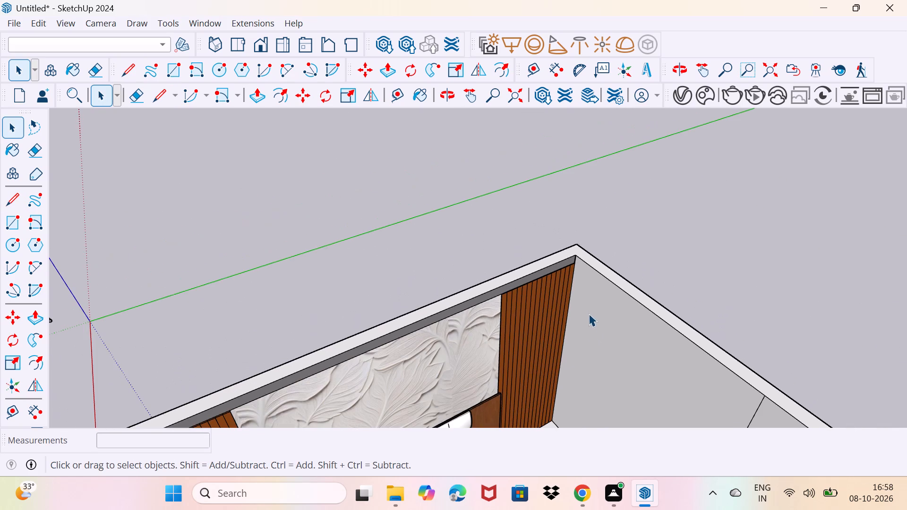
middle_click_drag(594, 346, 659, 223)
middle_click_drag(640, 272, 705, 280)
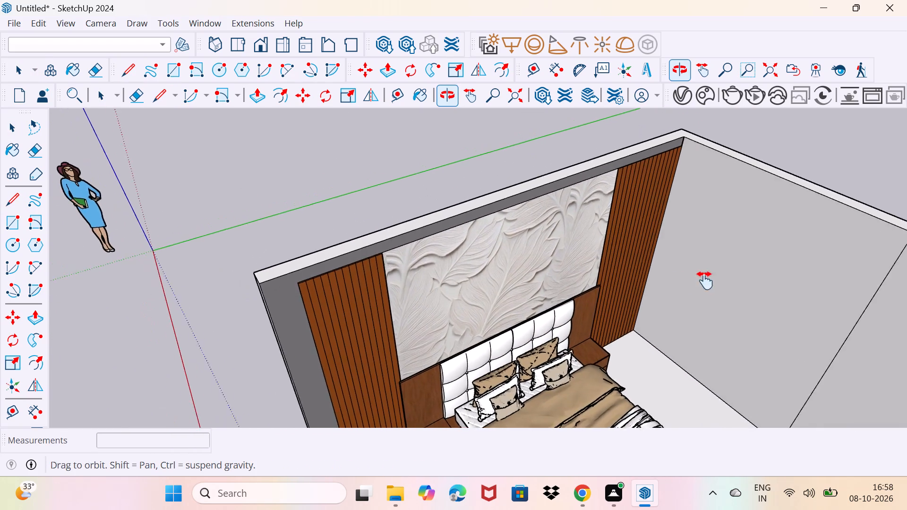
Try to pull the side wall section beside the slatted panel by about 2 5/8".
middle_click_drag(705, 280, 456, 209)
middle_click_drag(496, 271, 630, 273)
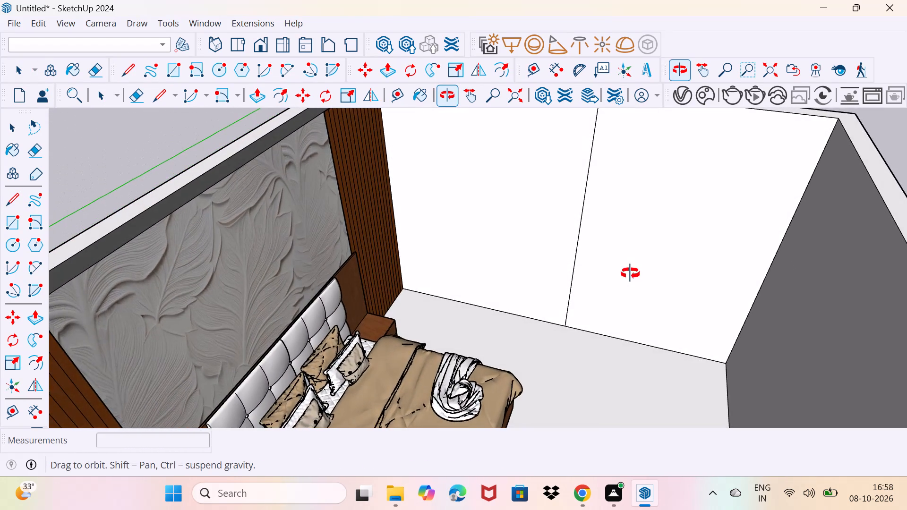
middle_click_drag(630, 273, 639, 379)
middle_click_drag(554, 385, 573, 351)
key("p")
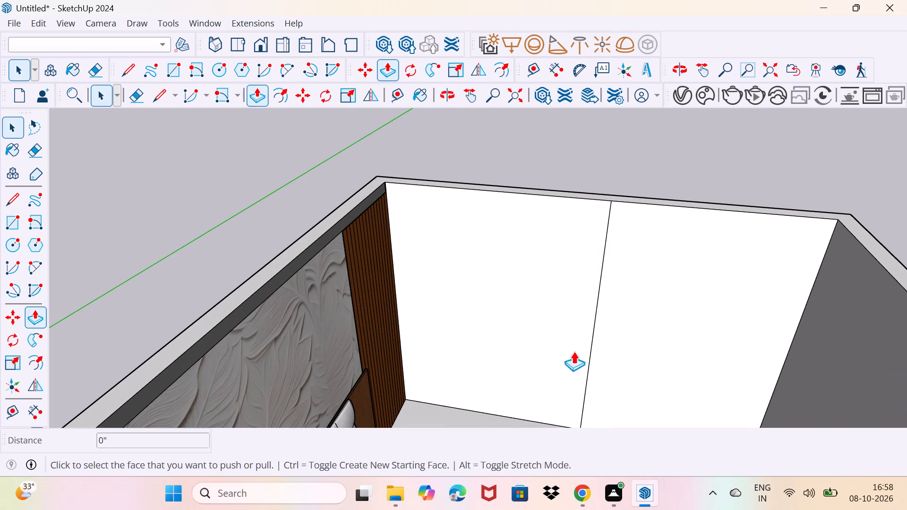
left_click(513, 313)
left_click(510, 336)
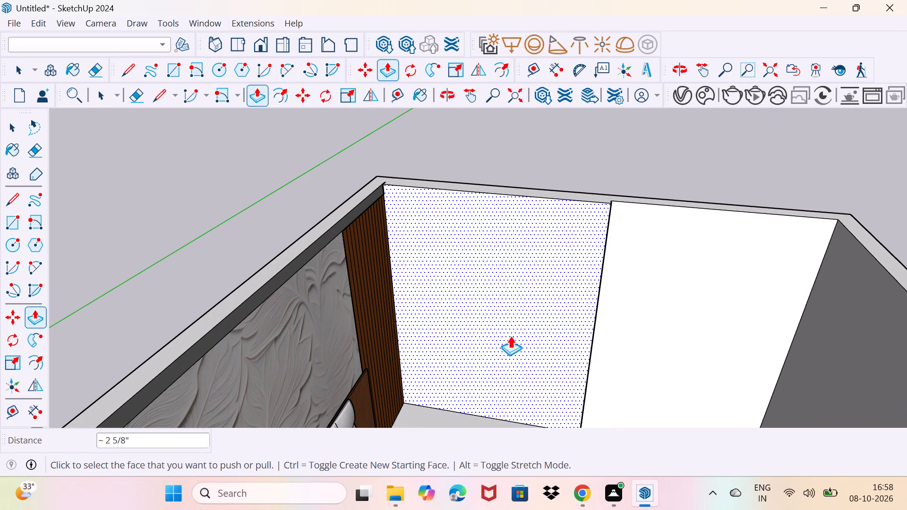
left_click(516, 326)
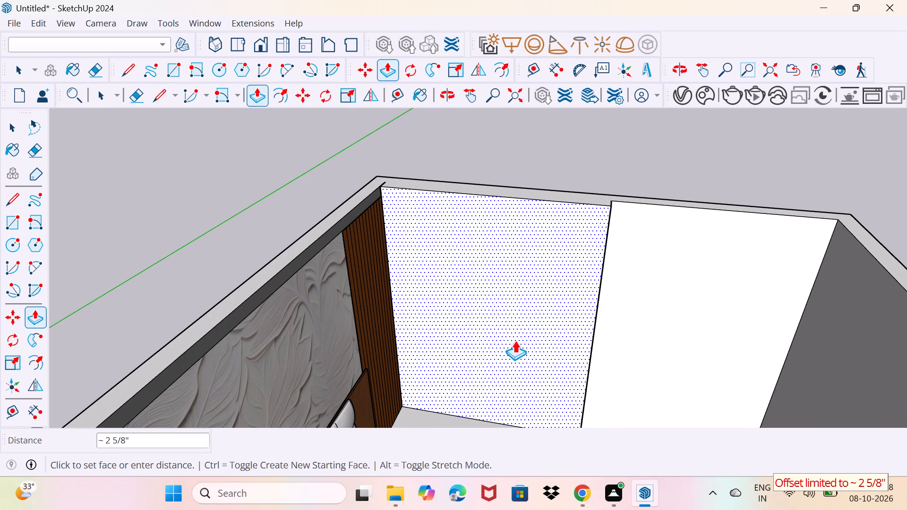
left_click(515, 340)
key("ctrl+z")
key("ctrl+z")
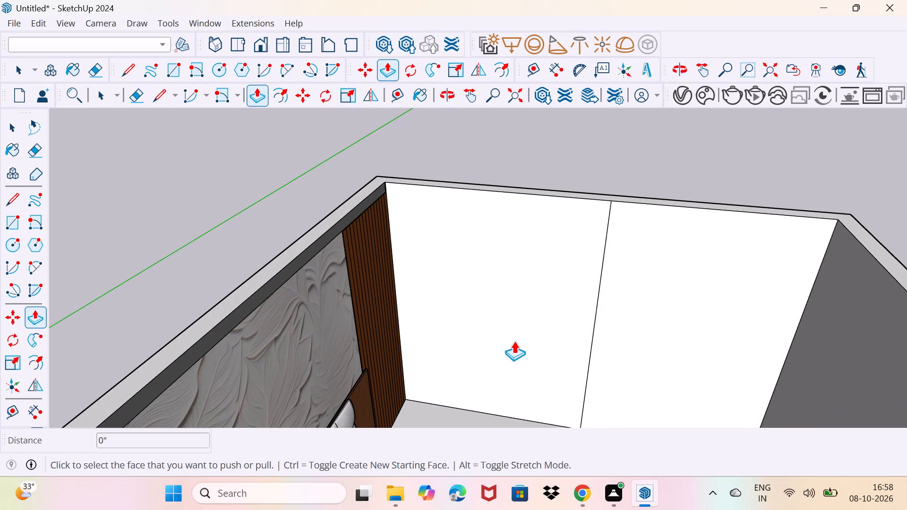
Push the side wall section beside the slatted panel outward through the 6" wall thickness, plus a further 2'.
left_click(514, 341)
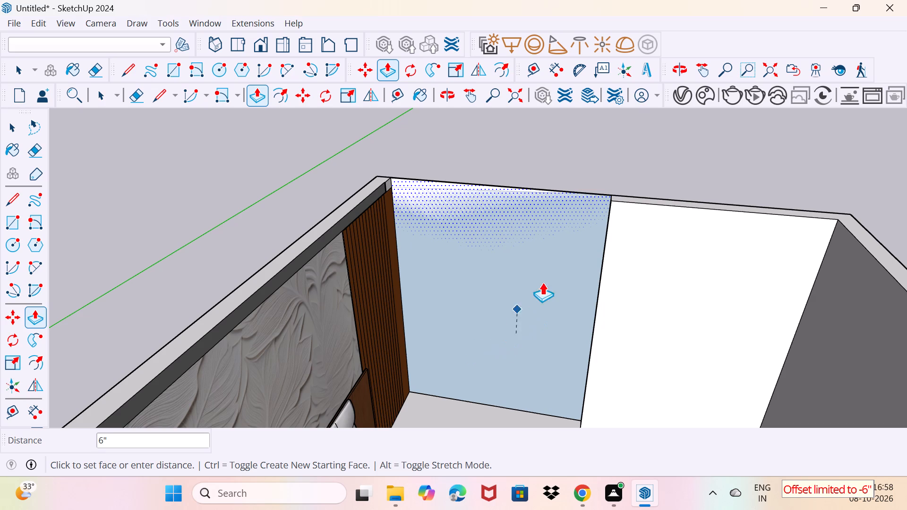
left_click(552, 266)
left_click(516, 316)
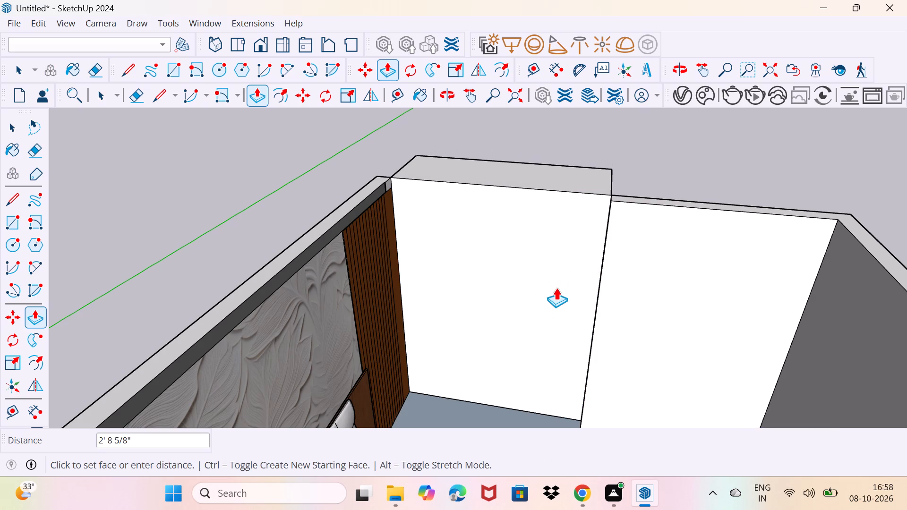
key("2")
key("apostrophe")
key("Return")
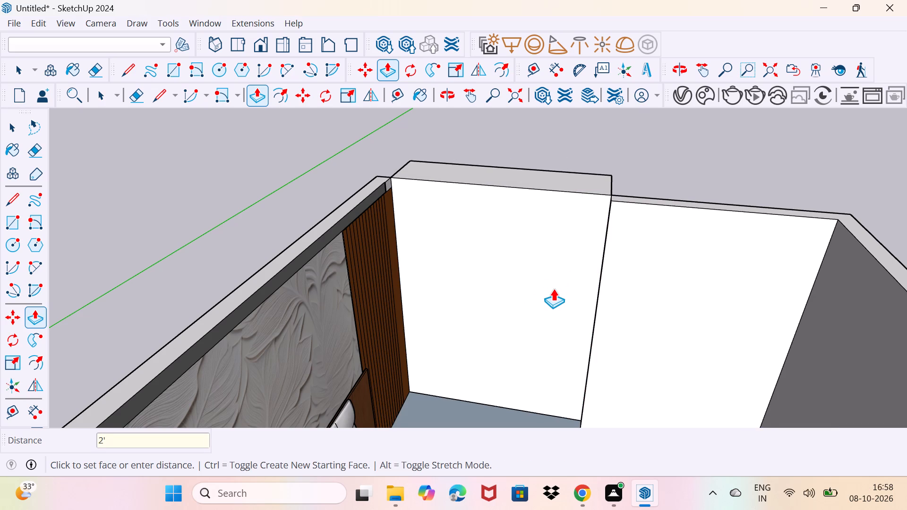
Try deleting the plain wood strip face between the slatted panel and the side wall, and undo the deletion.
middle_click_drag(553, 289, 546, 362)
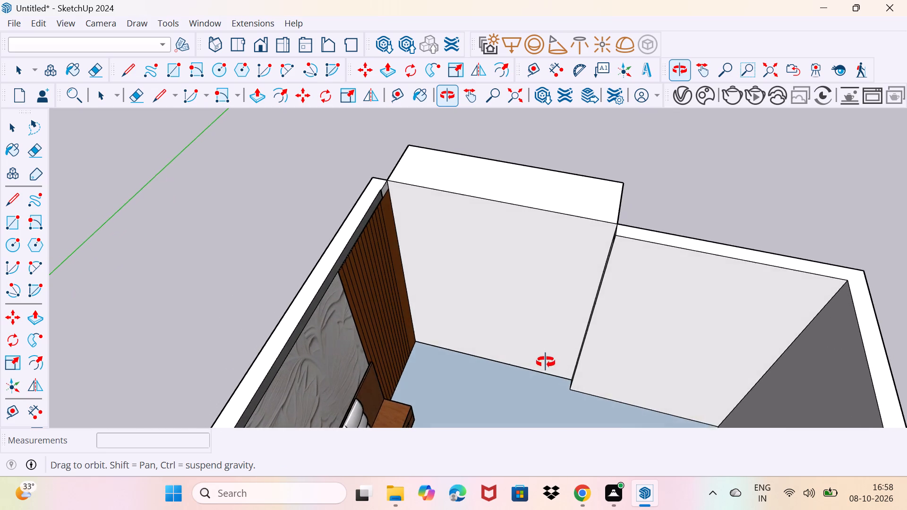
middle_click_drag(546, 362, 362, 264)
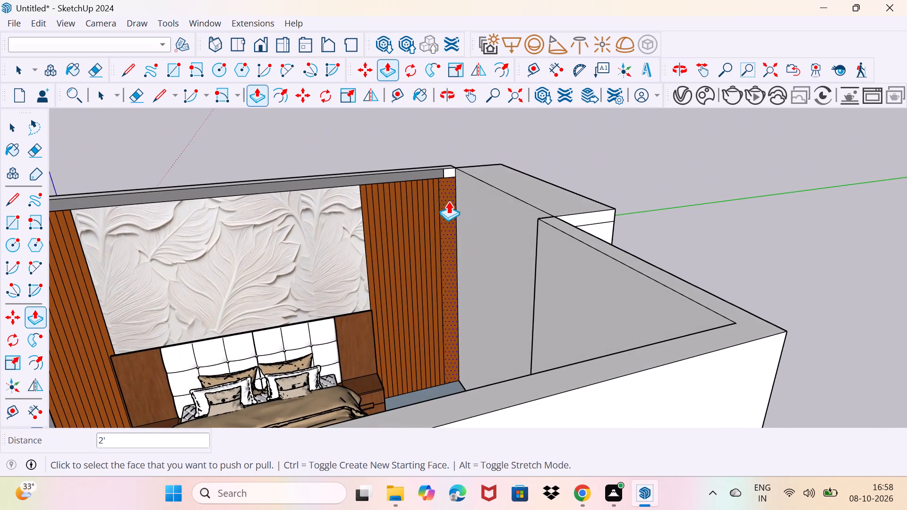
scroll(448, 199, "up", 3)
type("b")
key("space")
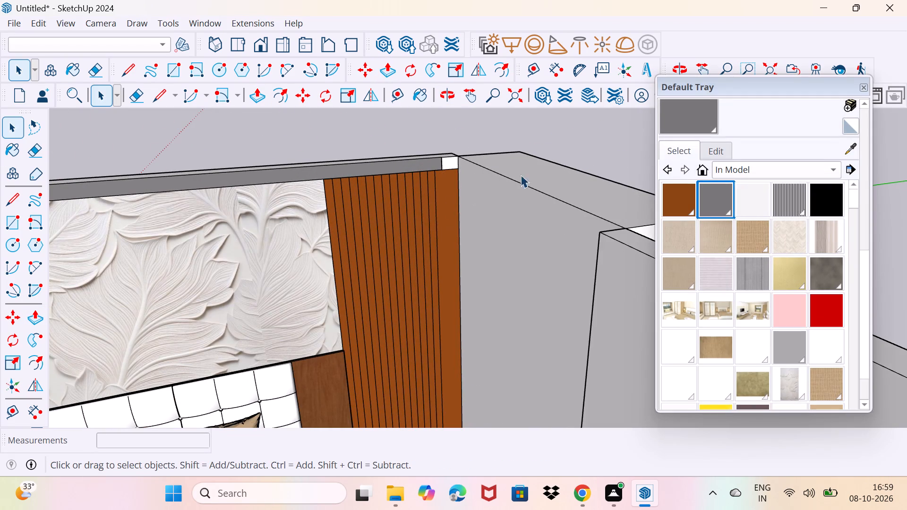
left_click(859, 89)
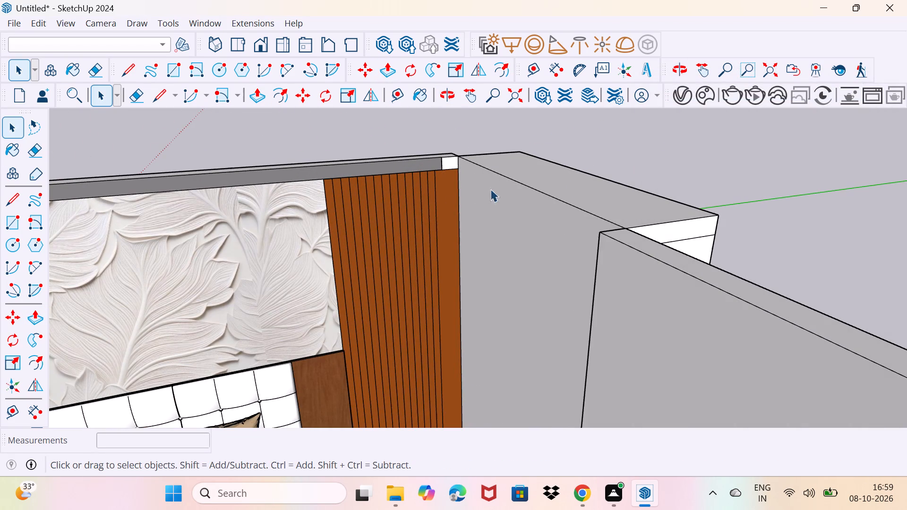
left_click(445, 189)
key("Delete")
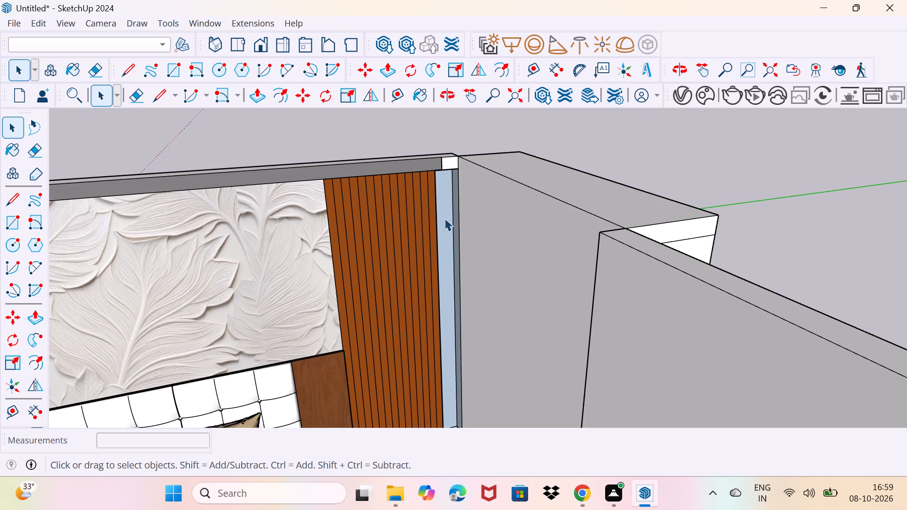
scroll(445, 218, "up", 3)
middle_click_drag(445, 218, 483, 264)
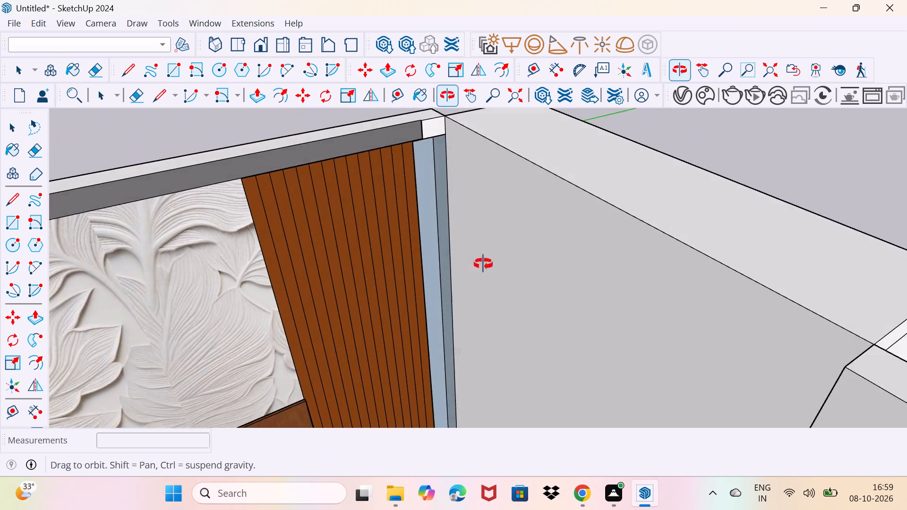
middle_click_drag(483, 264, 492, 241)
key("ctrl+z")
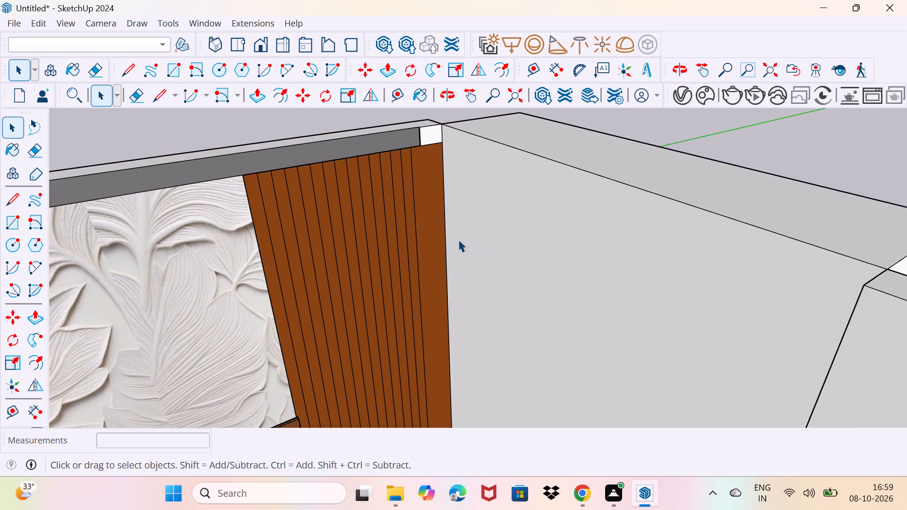
Push the plain wood strip between the slatted panel and the side wall by about 5/16".
left_click(440, 246)
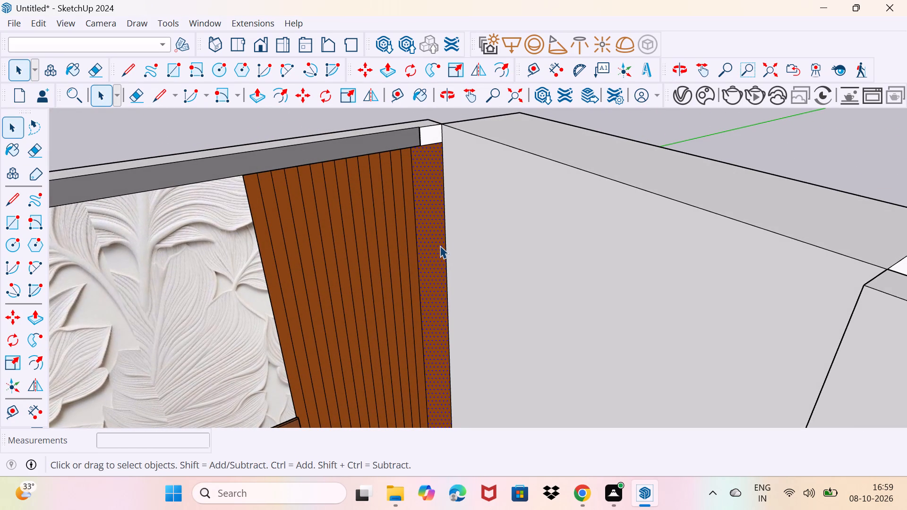
key("p")
left_click(440, 246)
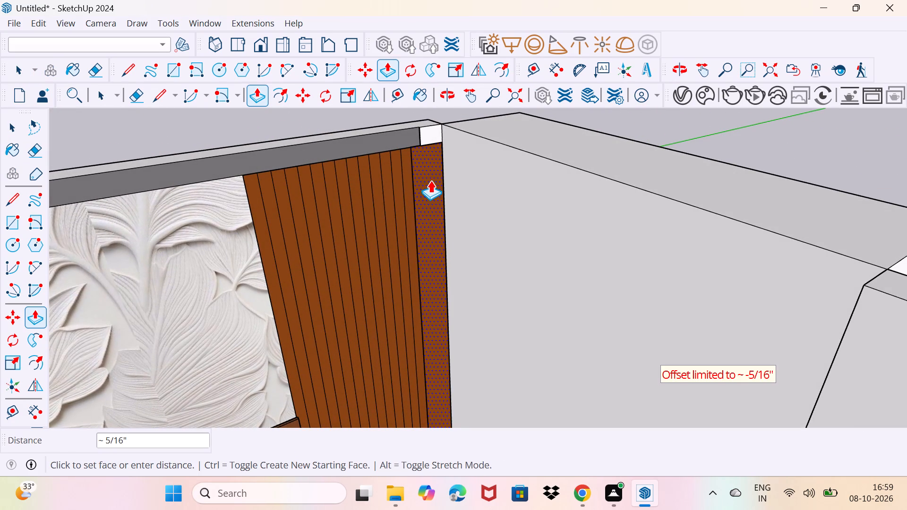
left_click(430, 180)
left_click(432, 196)
left_click(471, 186)
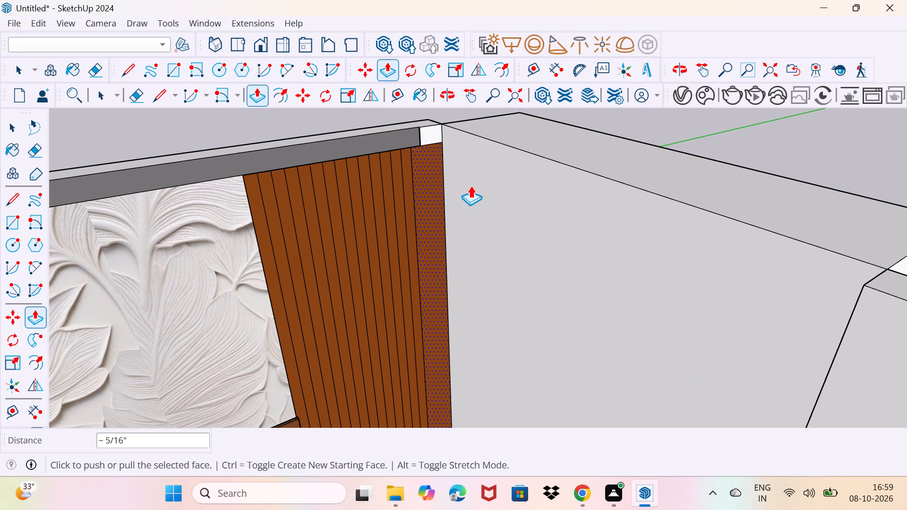
key("space")
Extend the bed wall's narrow end face 4' outward past the projecting side wall section, to the floor slab's edge.
scroll(426, 217, "down", 3)
middle_click_drag(424, 223, 371, 272)
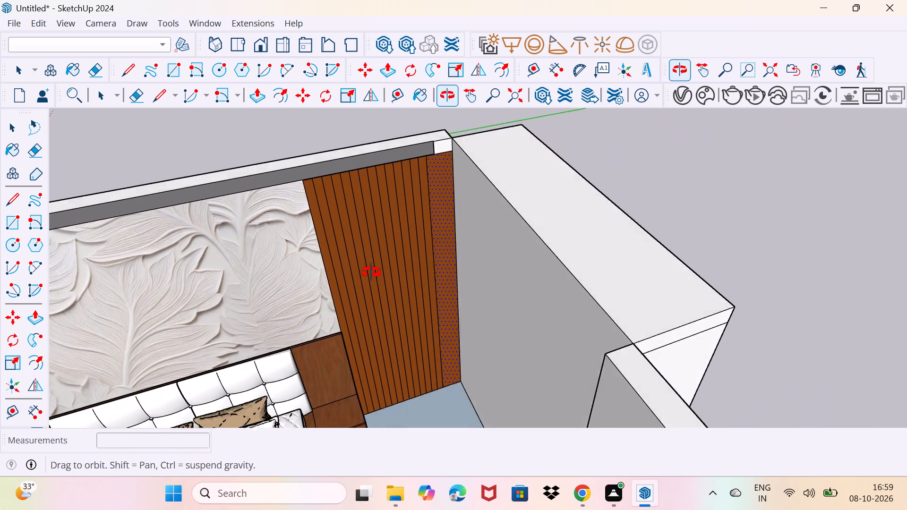
middle_click_drag(371, 272, 66, 310)
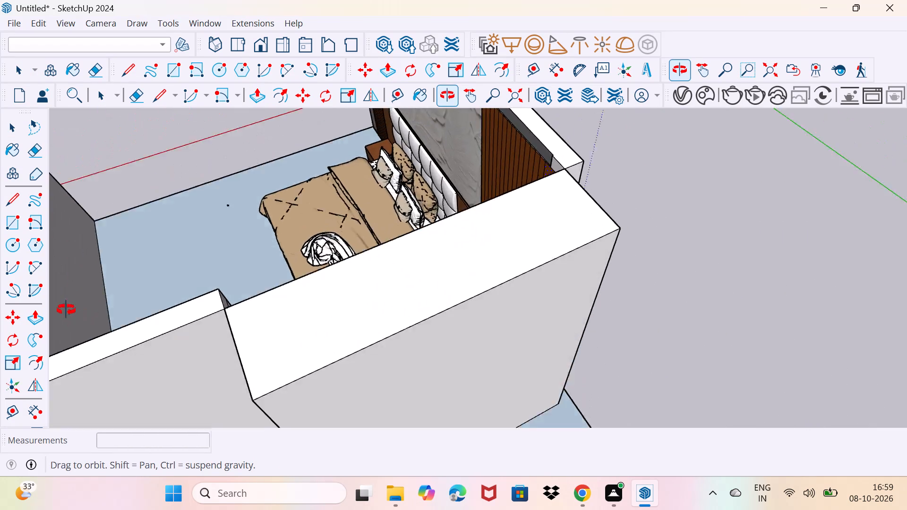
middle_click_drag(66, 310, 44, 262)
scroll(661, 275, "down", 3)
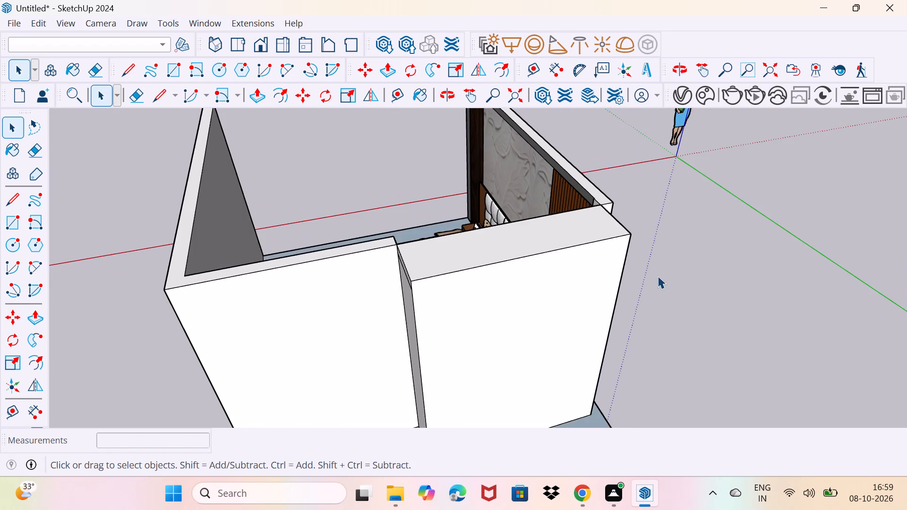
middle_click_drag(656, 277, 454, 240)
scroll(549, 270, "down", 1)
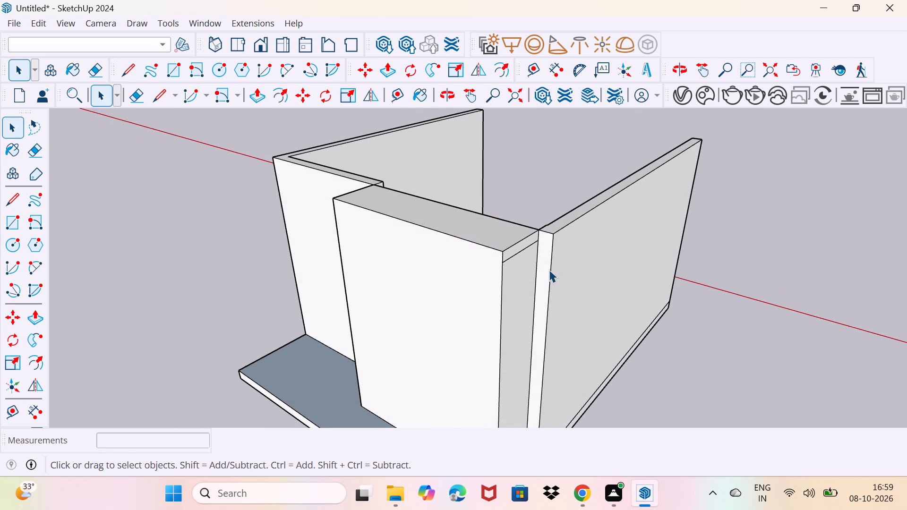
scroll(549, 270, "down", 6)
left_click(542, 307)
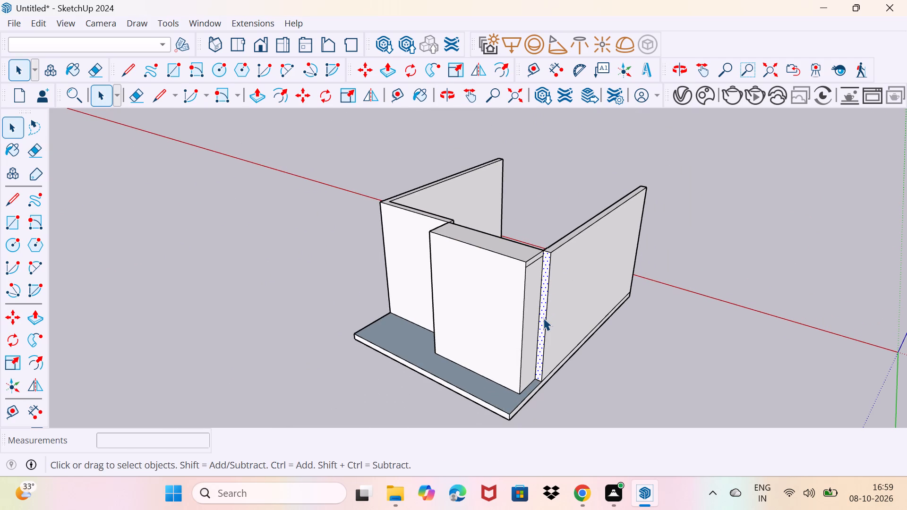
key("p")
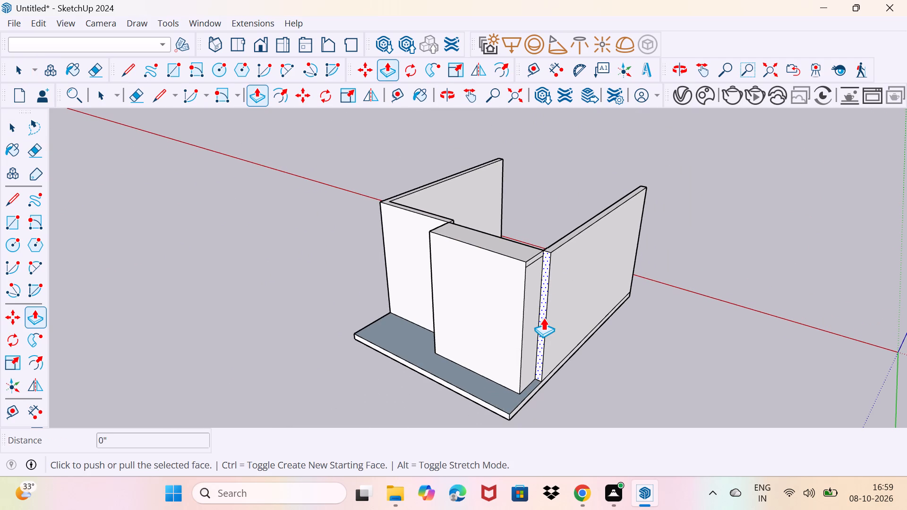
left_click(539, 322)
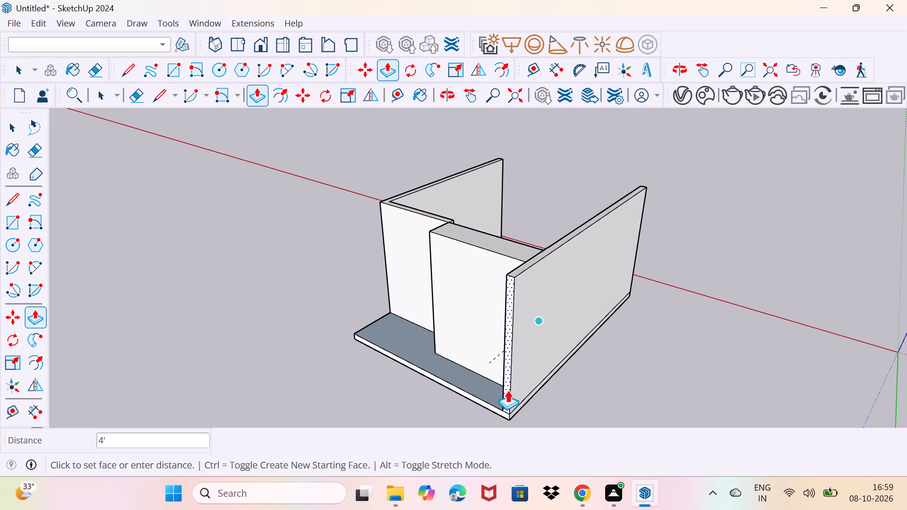
left_click(501, 410)
Erase the leftover horizontal edges near the top of the extended bed wall and of the projecting section's side face.
middle_click_drag(482, 372, 608, 454)
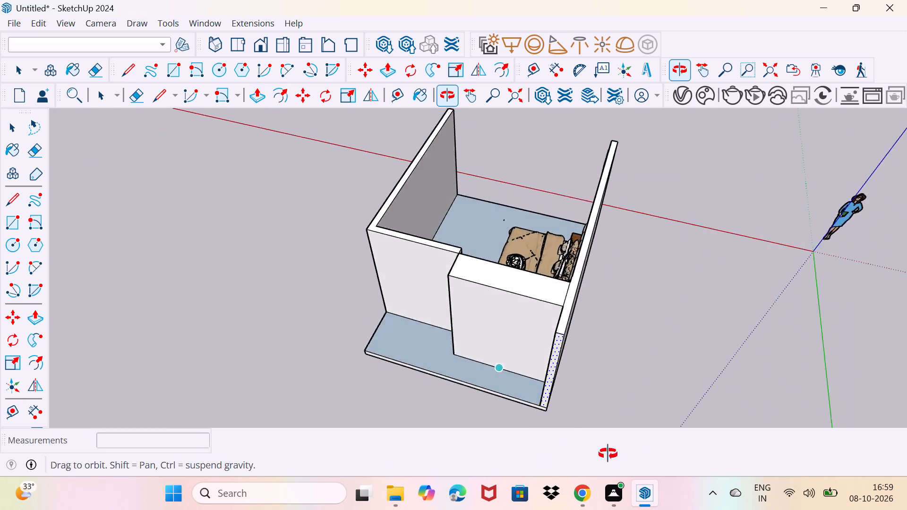
middle_click_drag(608, 454, 906, 389)
middle_click_drag(538, 306, 539, 335)
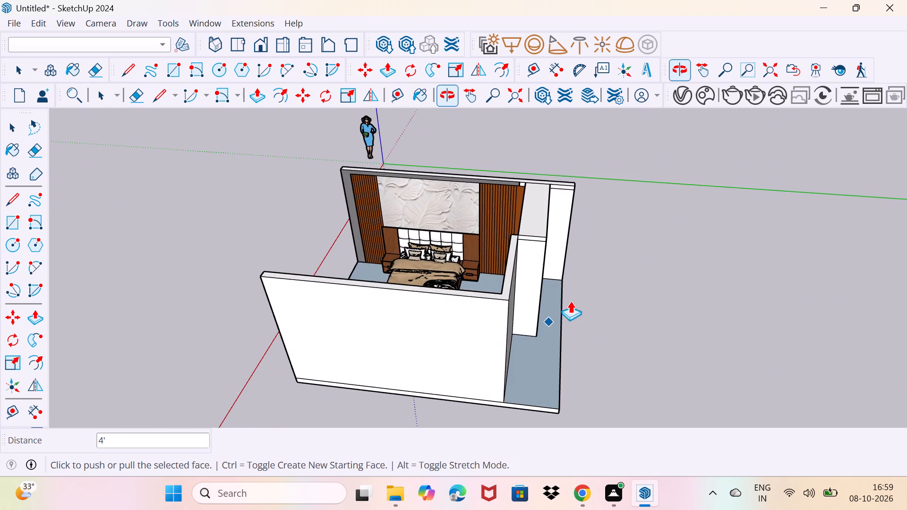
scroll(556, 202, "up", 8)
middle_click_drag(556, 202, 552, 163)
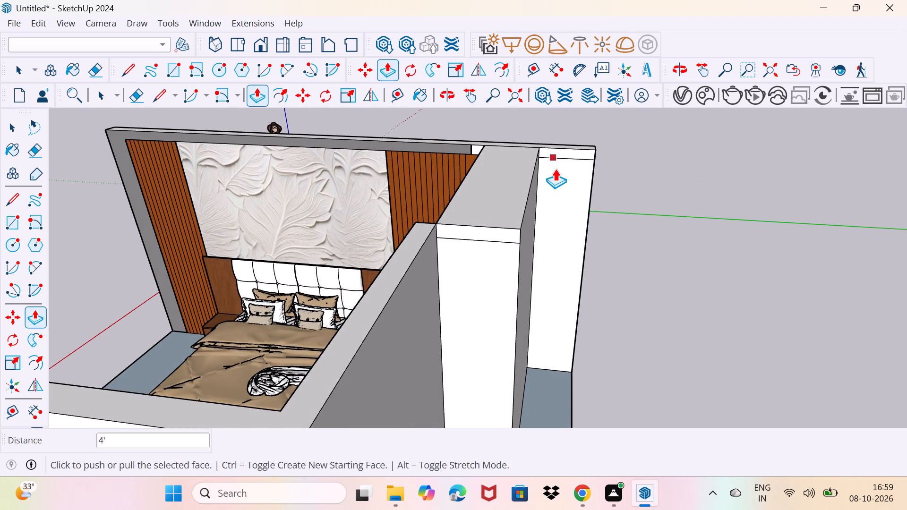
scroll(556, 176, "up", 2)
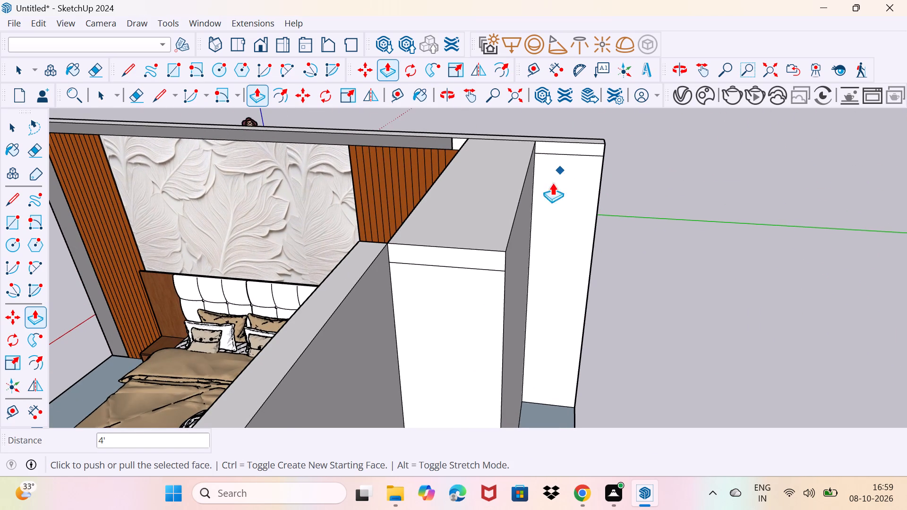
scroll(542, 198, "down", 3)
middle_click_drag(515, 238, 660, 248)
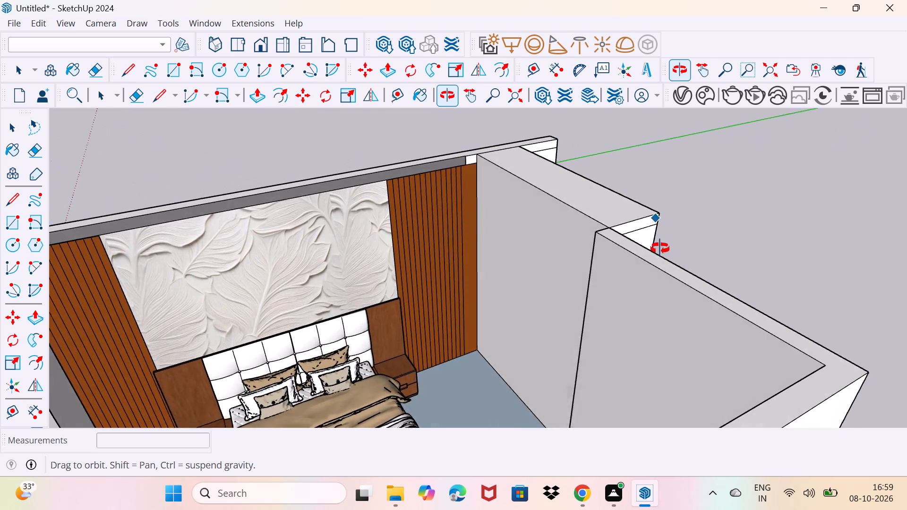
middle_click_drag(660, 248, 368, 196)
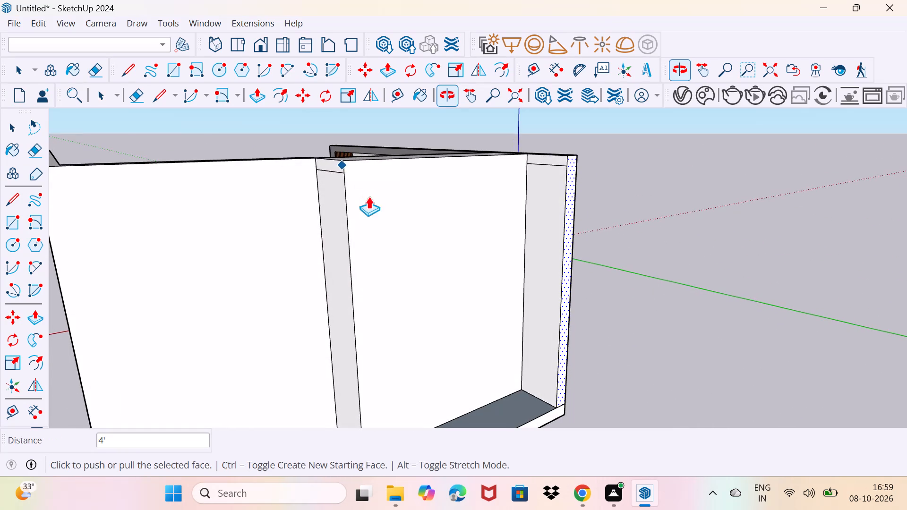
key("space")
type("e")
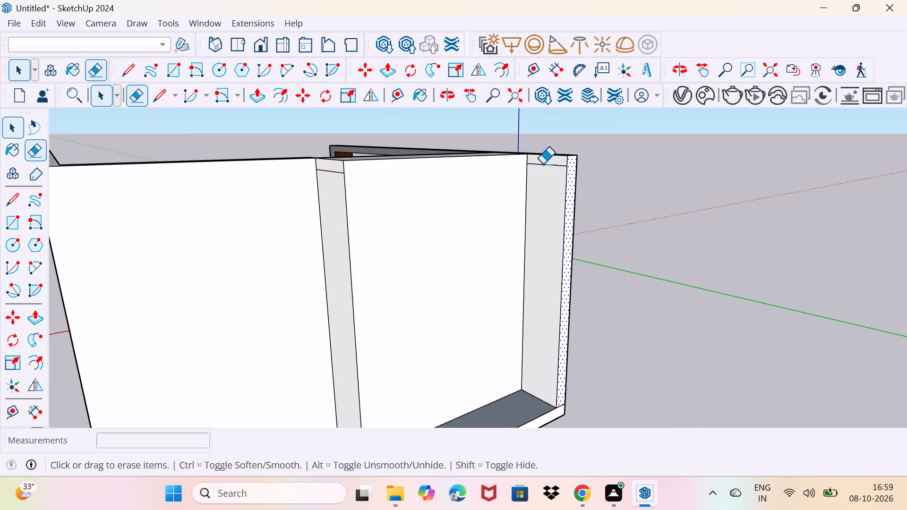
left_click(543, 166)
scroll(539, 176, "down", 5)
scroll(411, 183, "up", 3)
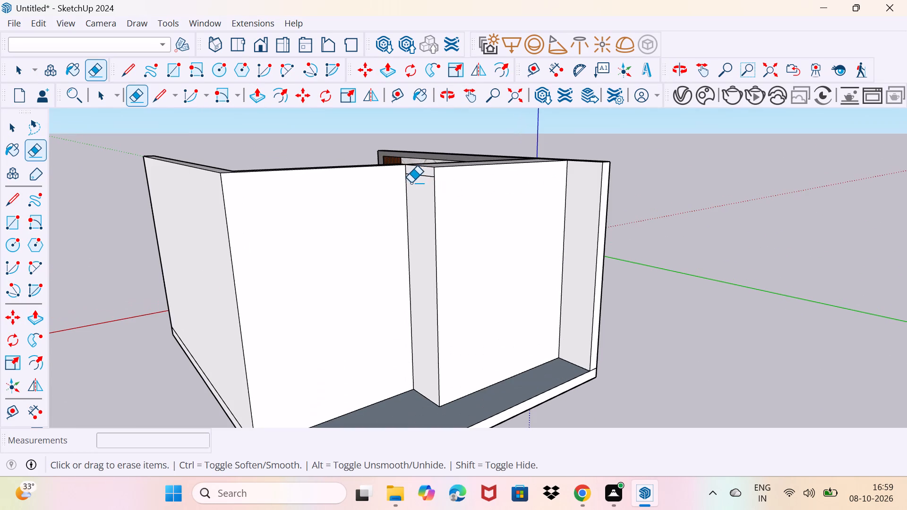
left_click(417, 177)
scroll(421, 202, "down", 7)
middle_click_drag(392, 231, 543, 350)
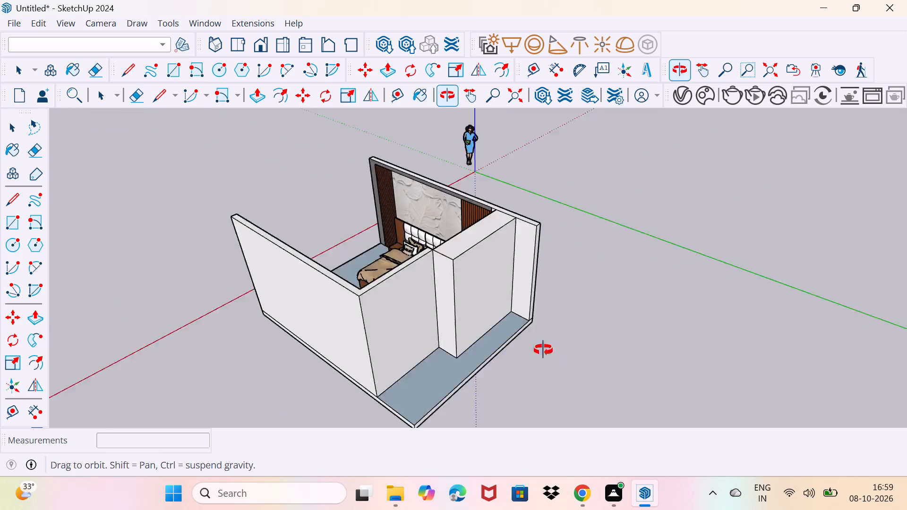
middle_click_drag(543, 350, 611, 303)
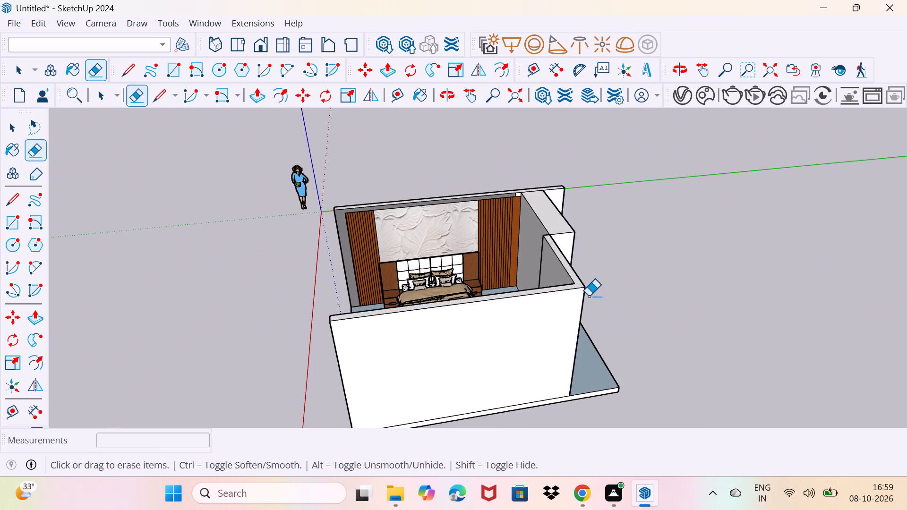
Pull the outer face of the recessed side wall section outward 2', flush with the projecting section's outer face.
scroll(499, 292, "up", 2)
middle_click_drag(484, 285, 632, 323)
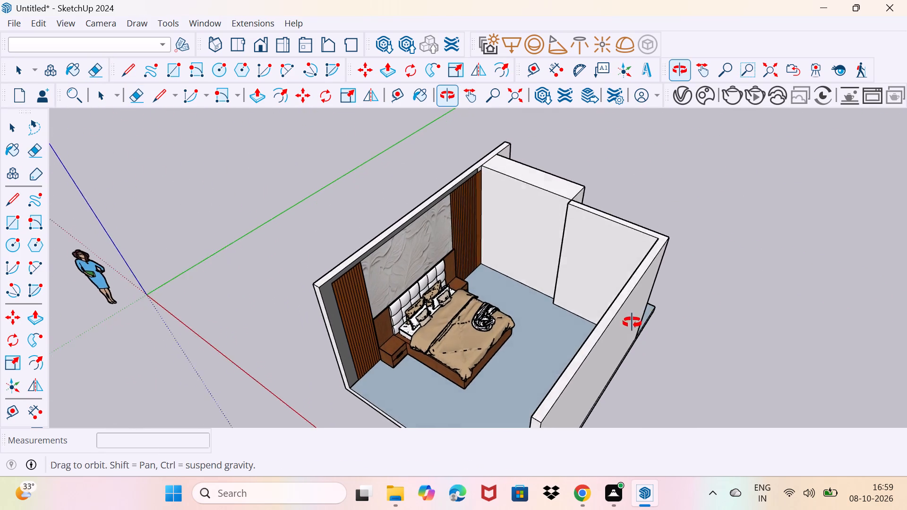
middle_click_drag(632, 323, 611, 315)
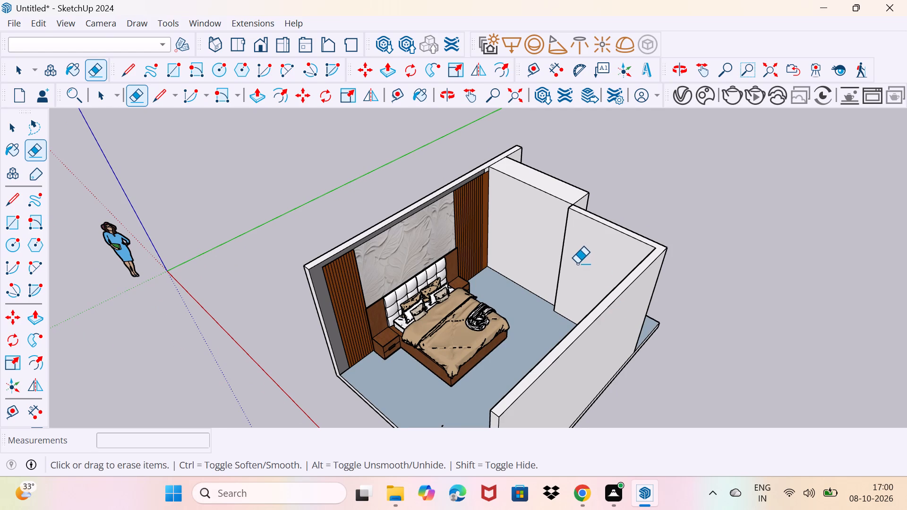
middle_click_drag(574, 273, 239, 241)
key("space")
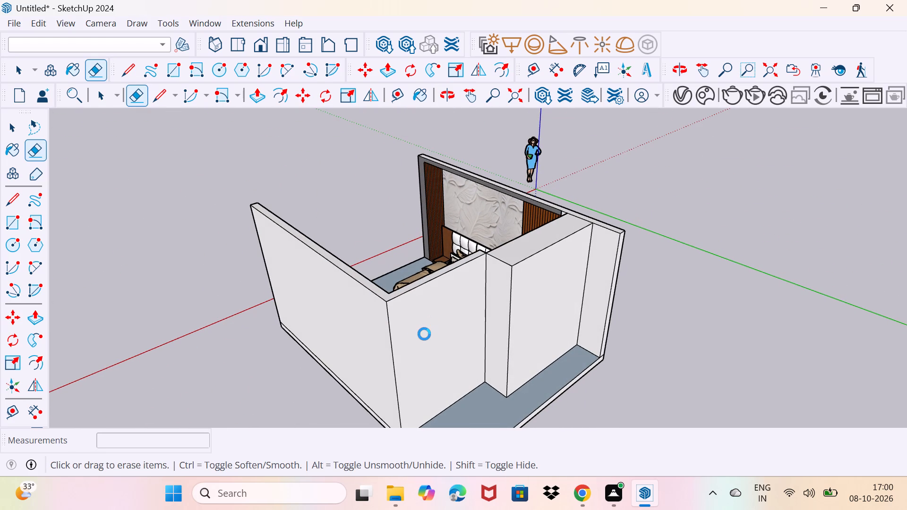
type("p")
left_click(424, 334)
left_click(436, 334)
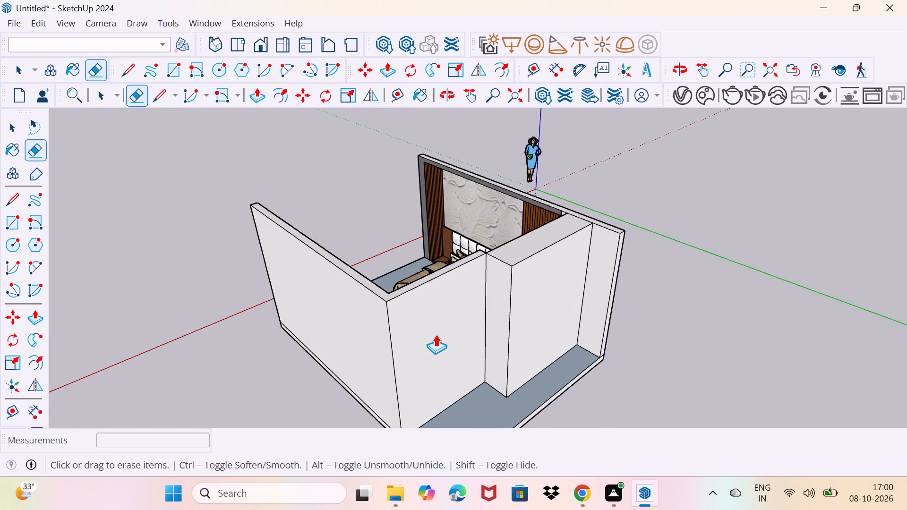
key("space")
left_click(440, 329)
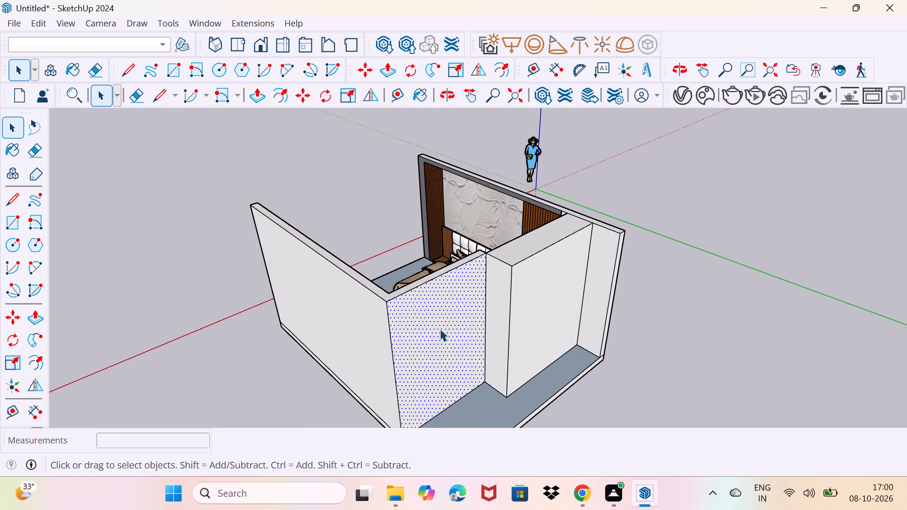
key("p")
left_click(440, 329)
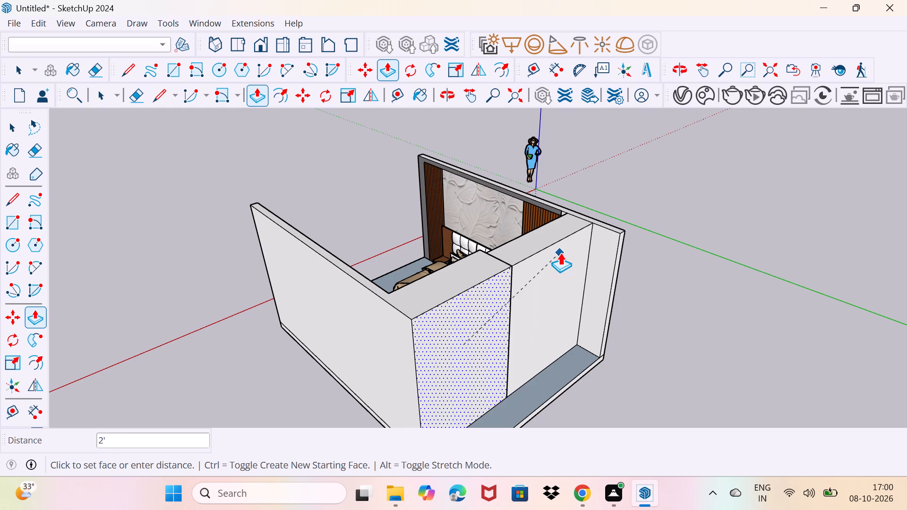
left_click(560, 253)
Push the recessed side wall section's room-side face outward about 1' 5 7/16" to deepen the recess.
middle_click_drag(466, 311, 812, 346)
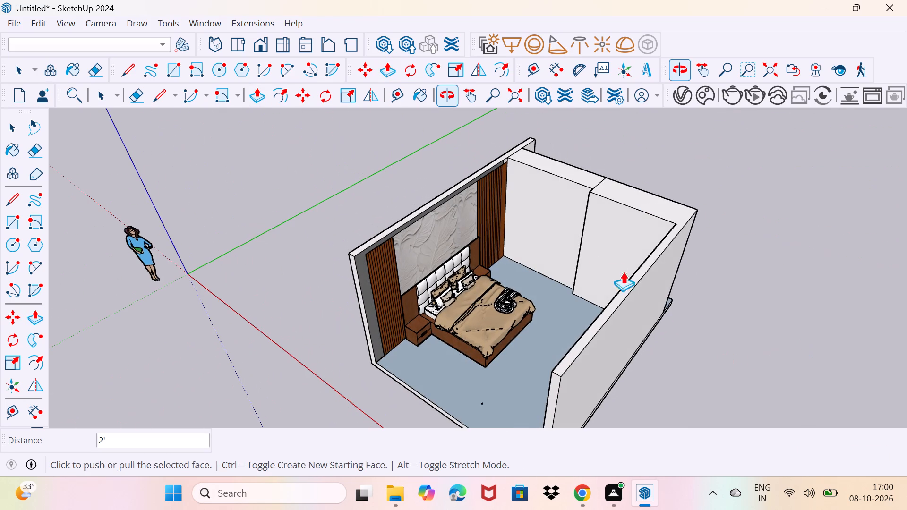
left_click(596, 243)
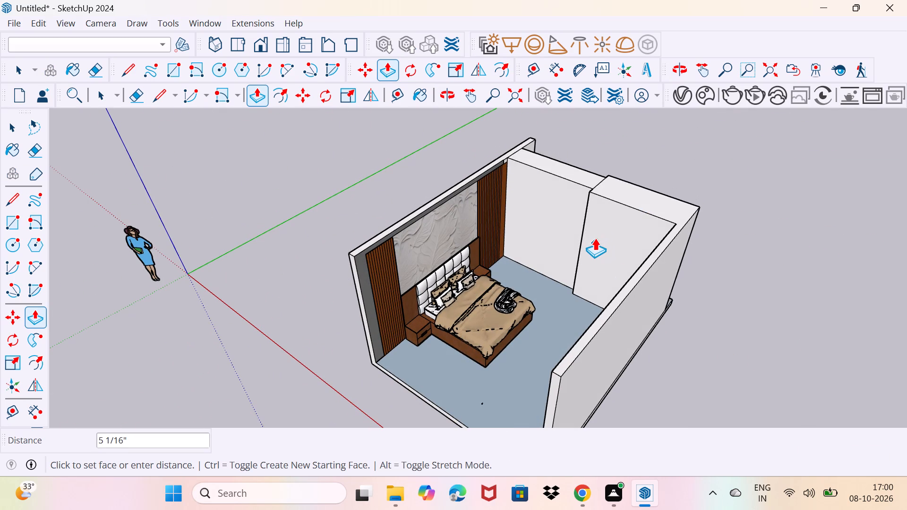
key("Escape")
scroll(594, 250, "up", 3)
key("space")
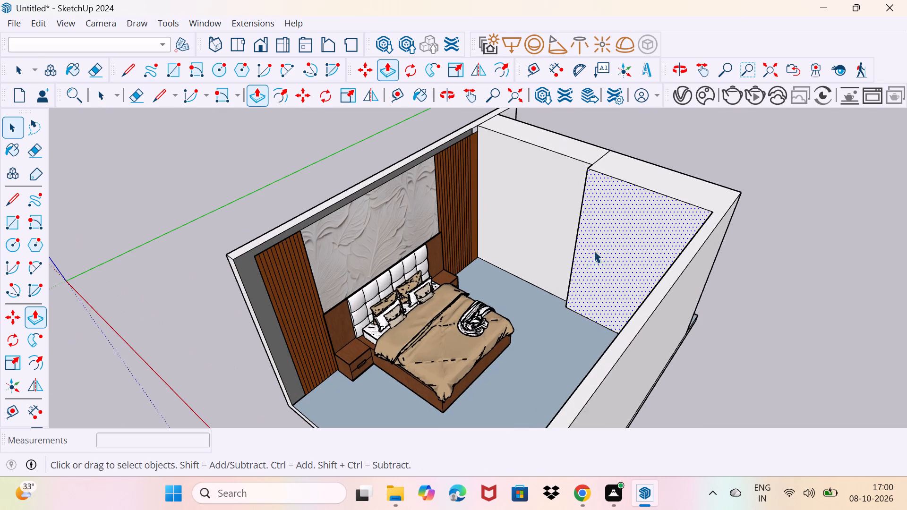
middle_click_drag(585, 284, 668, 239)
scroll(616, 235, "up", 2)
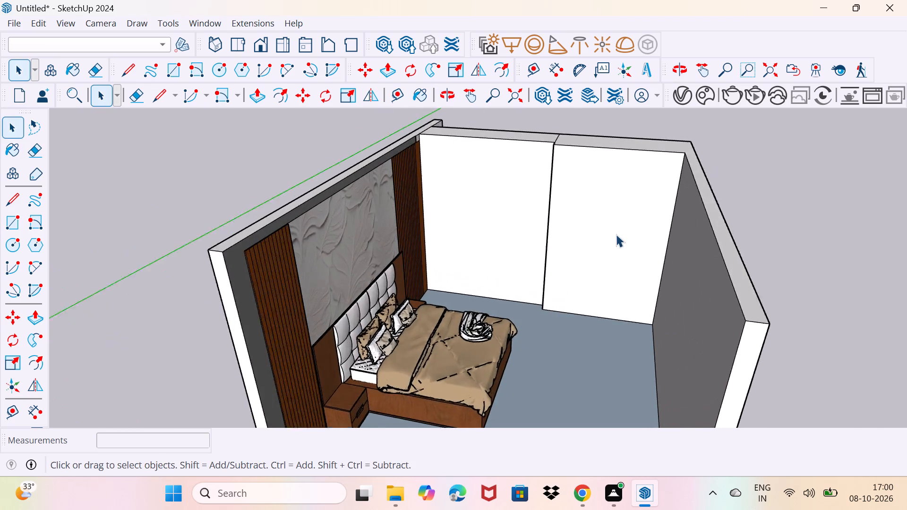
scroll(616, 234, "up", 1)
left_click(611, 236)
key("p")
left_click(611, 236)
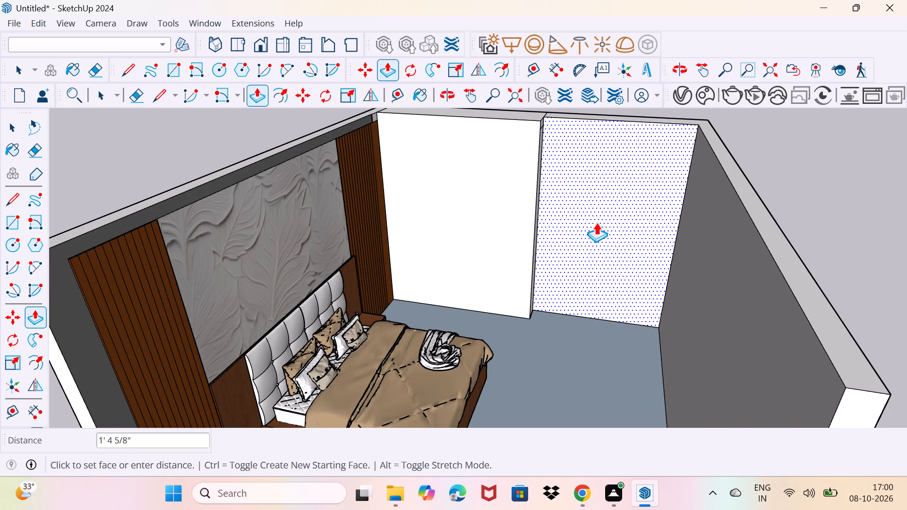
scroll(596, 222, "up", 4)
middle_click_drag(596, 222, 547, 311)
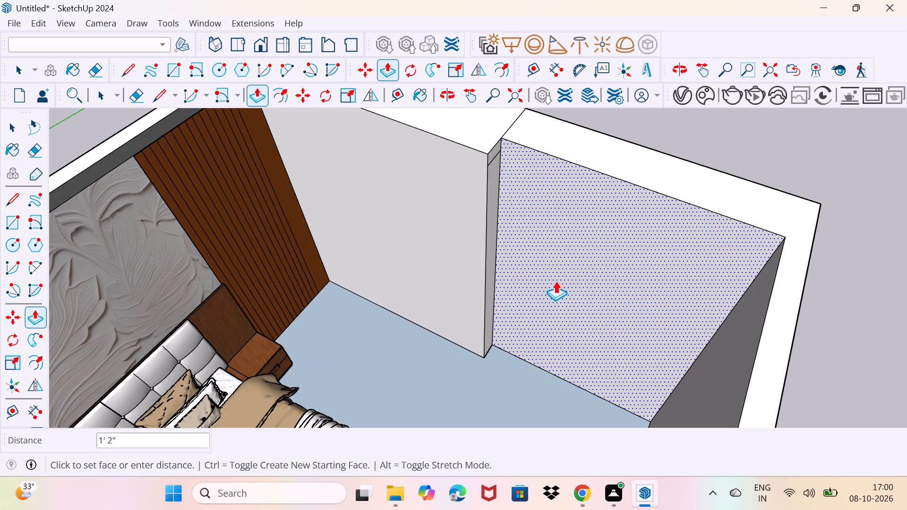
left_click(560, 275)
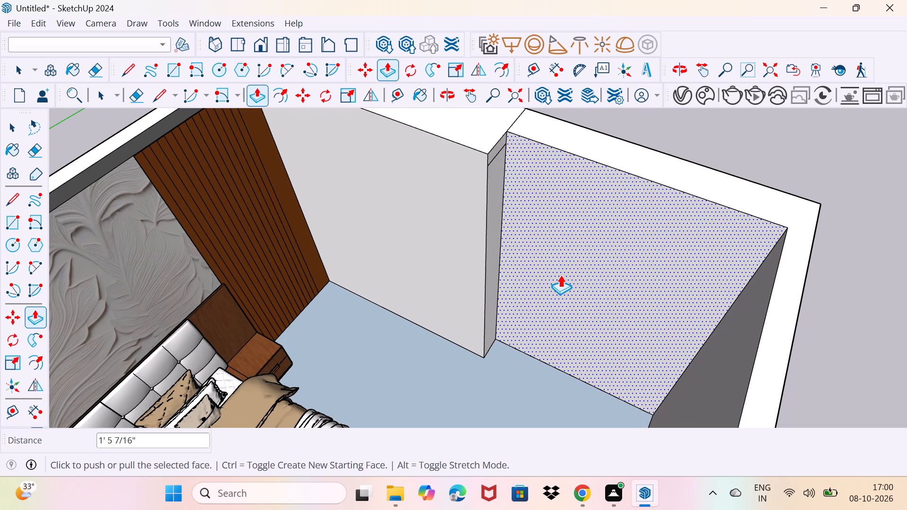
Erase the leftover horizontal edge near the top of the recess's narrow side face.
key("space")
key("space")
scroll(514, 275, "up", 1)
left_click_drag(481, 329, 498, 306)
middle_click_drag(497, 294, 456, 289)
scroll(497, 294, "up", 1)
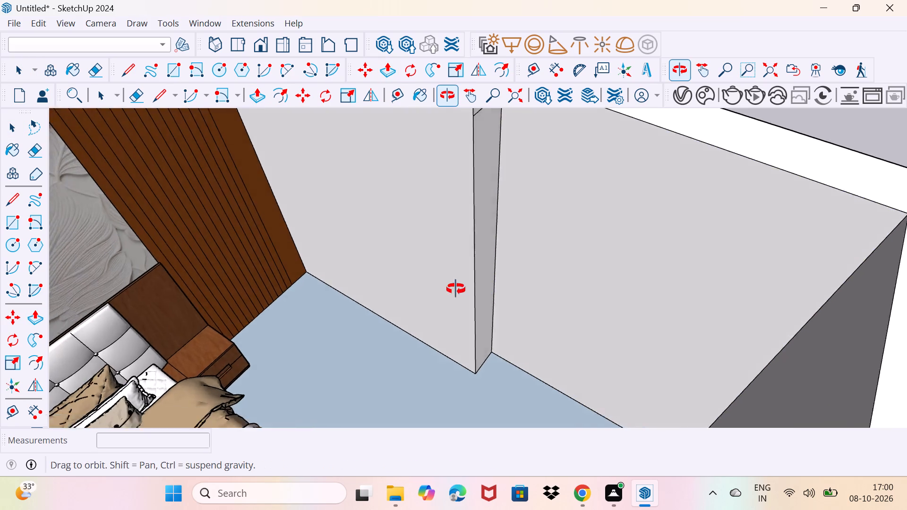
middle_click_drag(456, 289, 449, 392)
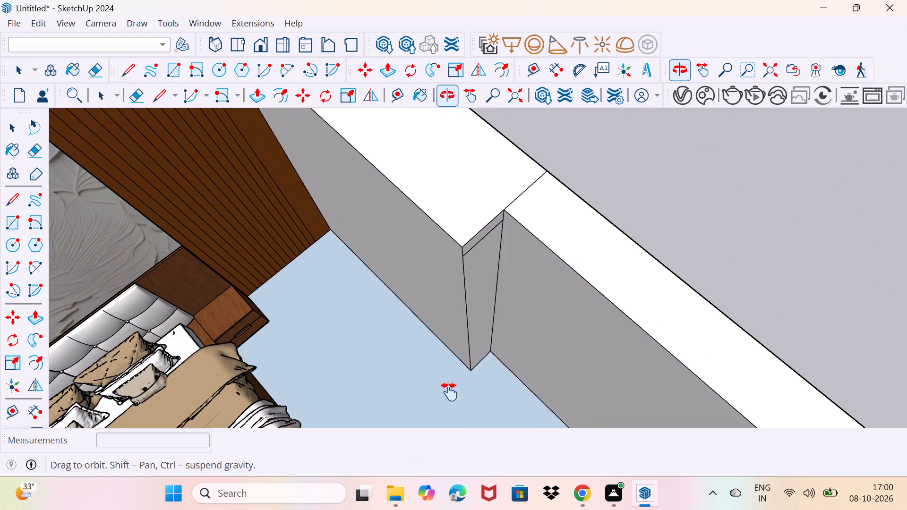
middle_click_drag(449, 392, 445, 425)
middle_click_drag(493, 383, 471, 348)
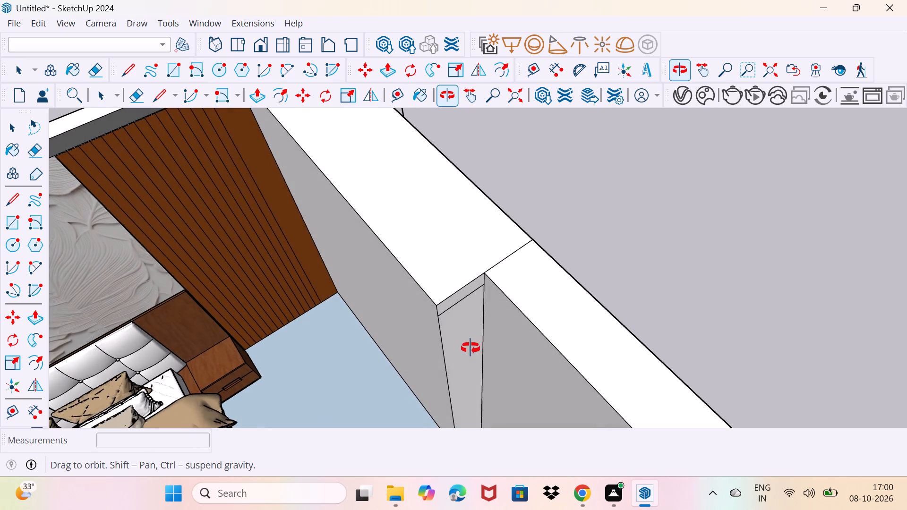
middle_click_drag(471, 348, 459, 296)
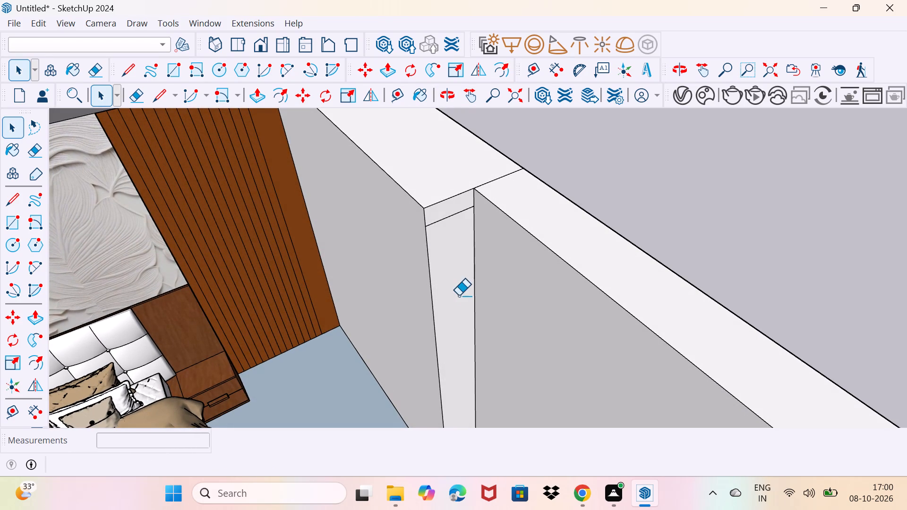
key("e")
left_click(446, 220)
Offset the outline of the recessed side wall's room-side face inward by about 1 9/16".
scroll(461, 269, "down", 4)
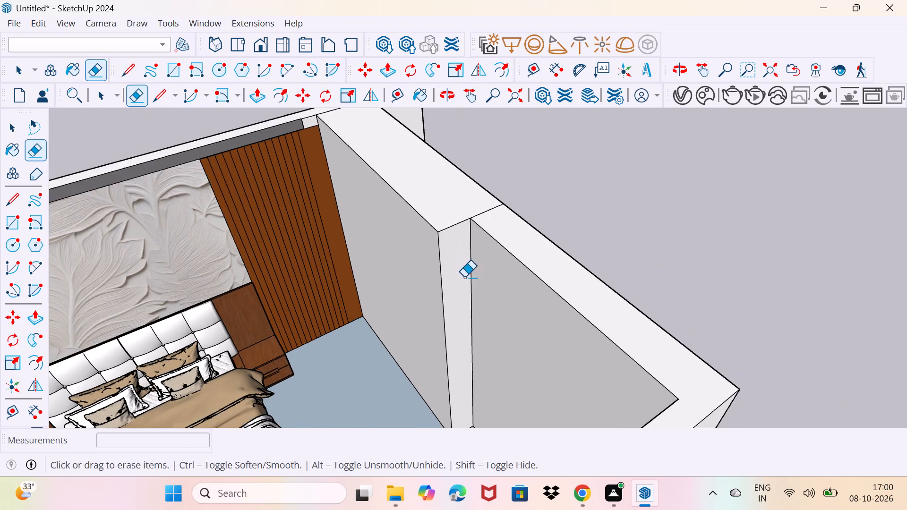
scroll(464, 277, "down", 3)
middle_click_drag(459, 339, 585, 283)
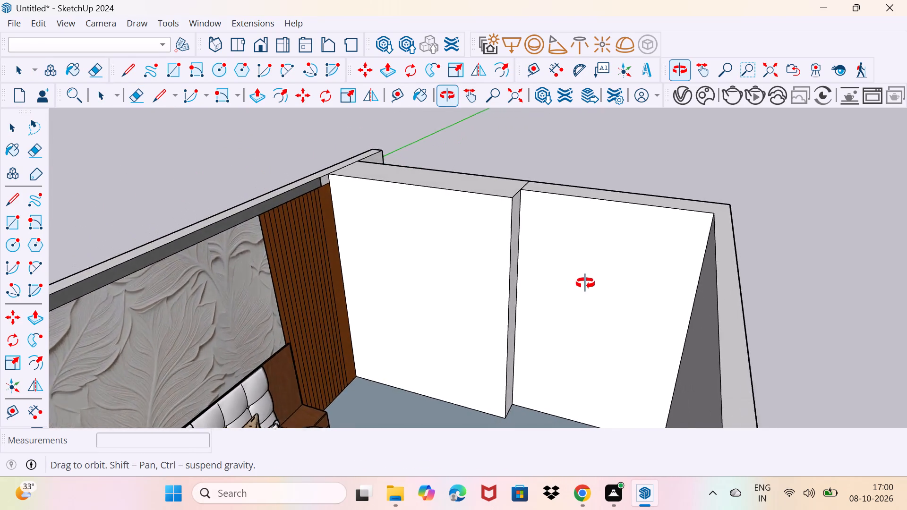
middle_click_drag(585, 283, 566, 266)
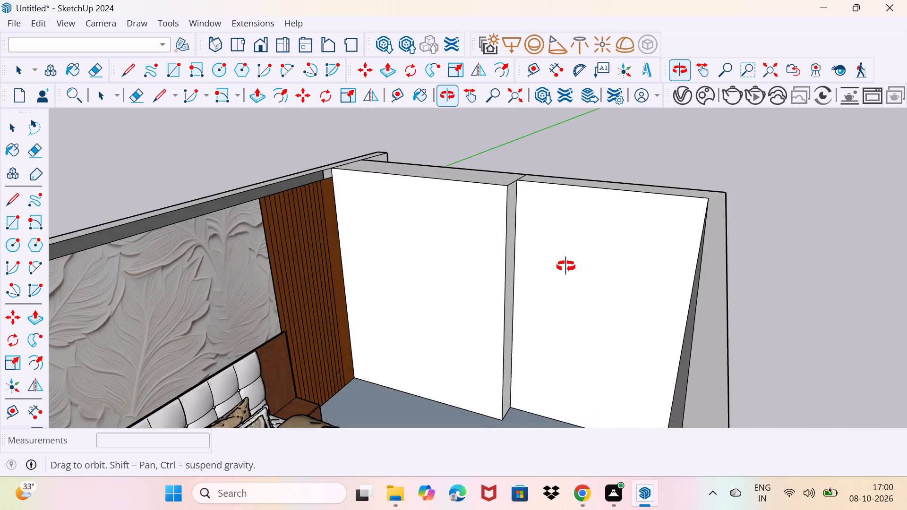
middle_click_drag(566, 266, 571, 255)
middle_click_drag(553, 309, 586, 308)
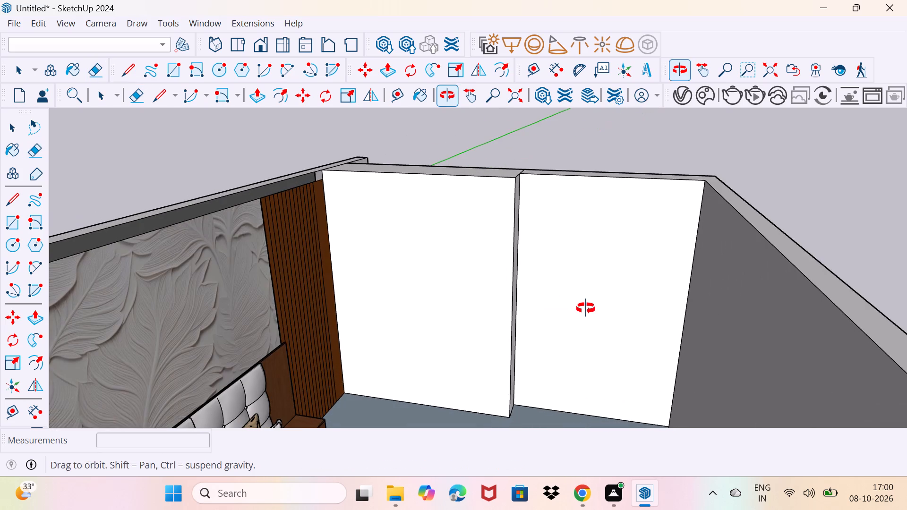
middle_click_drag(586, 308, 584, 316)
key("space")
middle_click_drag(567, 384, 587, 374)
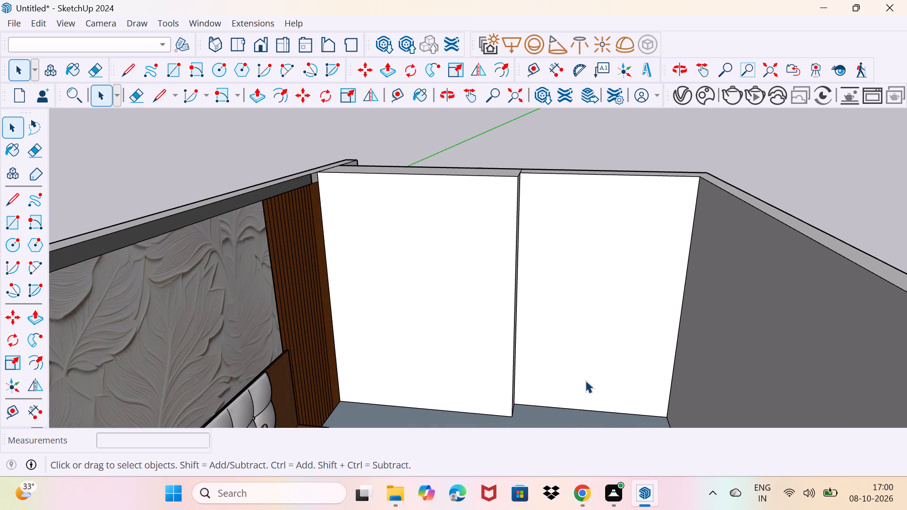
key("r")
middle_click_drag(566, 373, 550, 383)
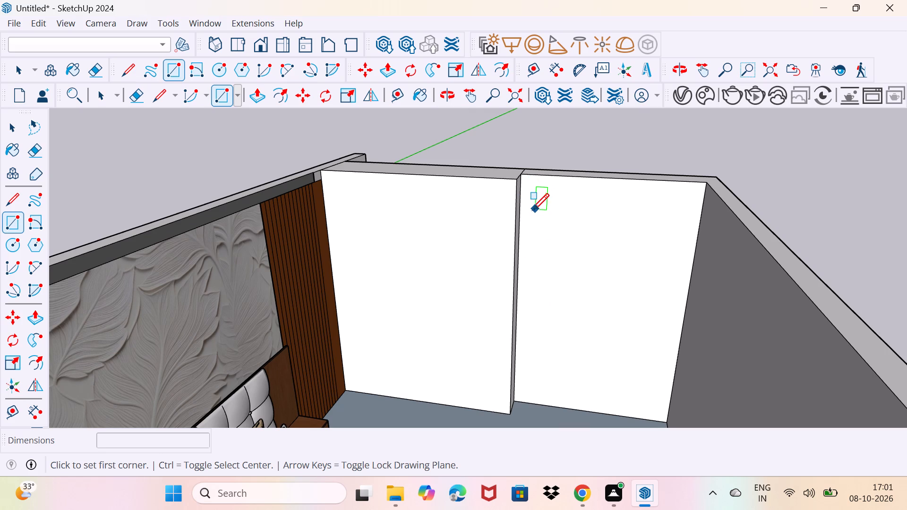
scroll(527, 212, "up", 1)
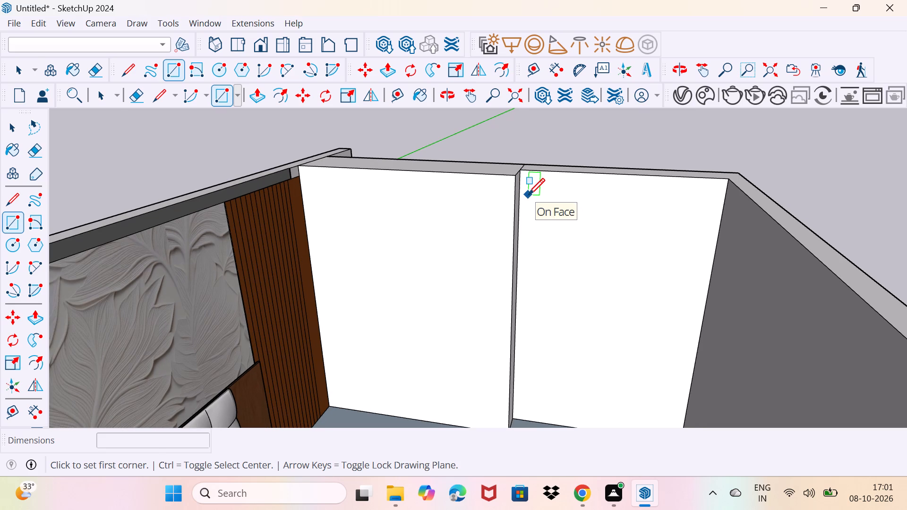
key("space")
left_click(28, 359)
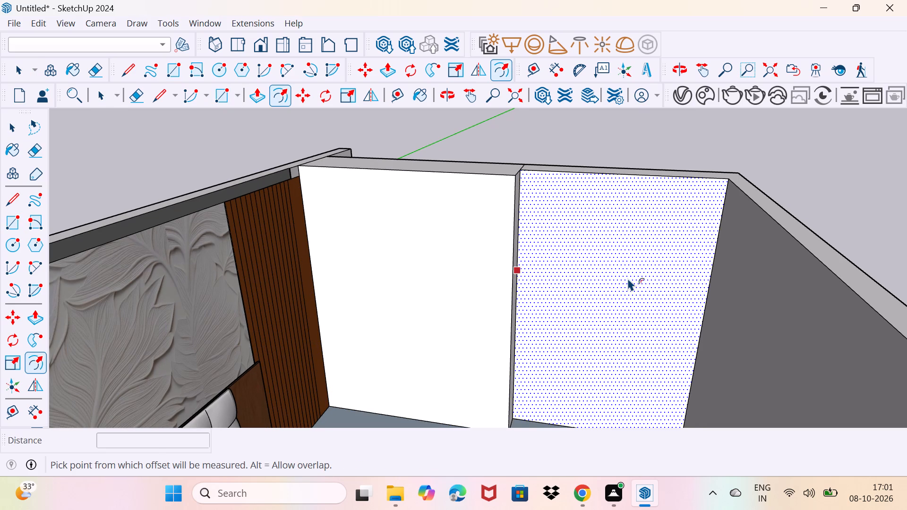
left_click(670, 276)
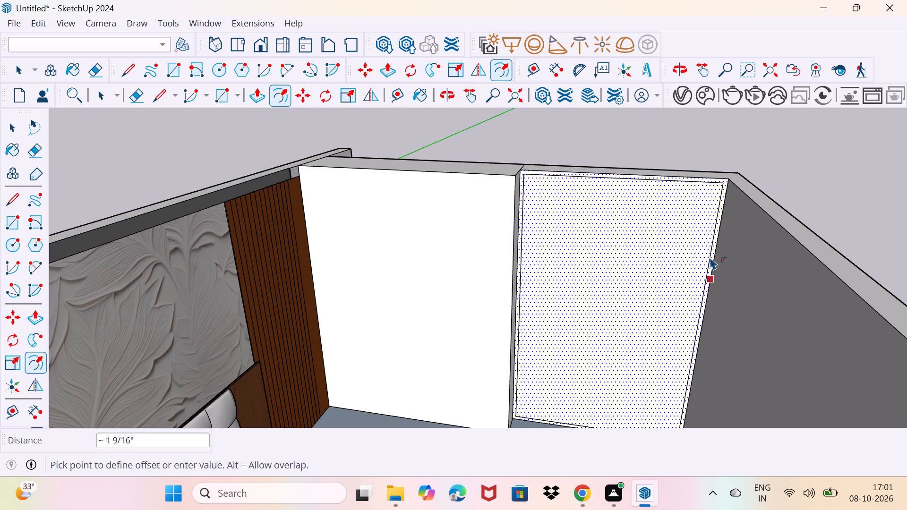
left_click(710, 257)
key("space")
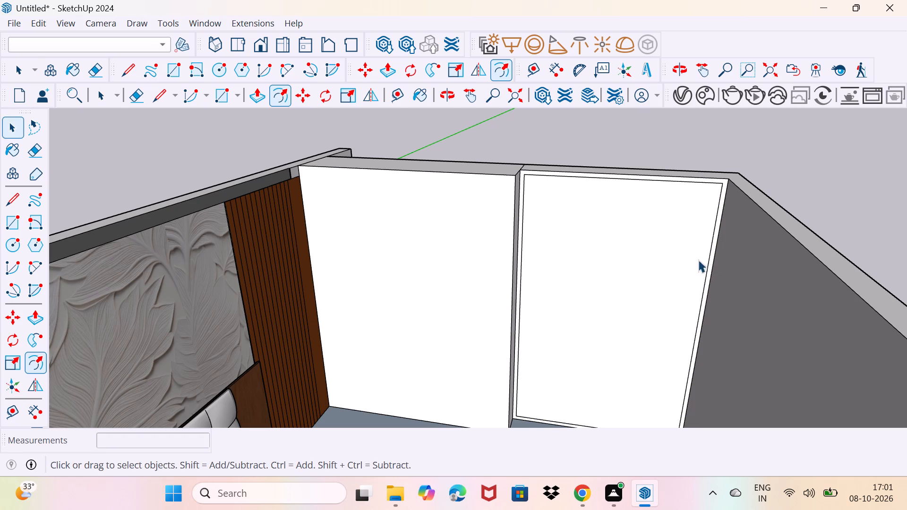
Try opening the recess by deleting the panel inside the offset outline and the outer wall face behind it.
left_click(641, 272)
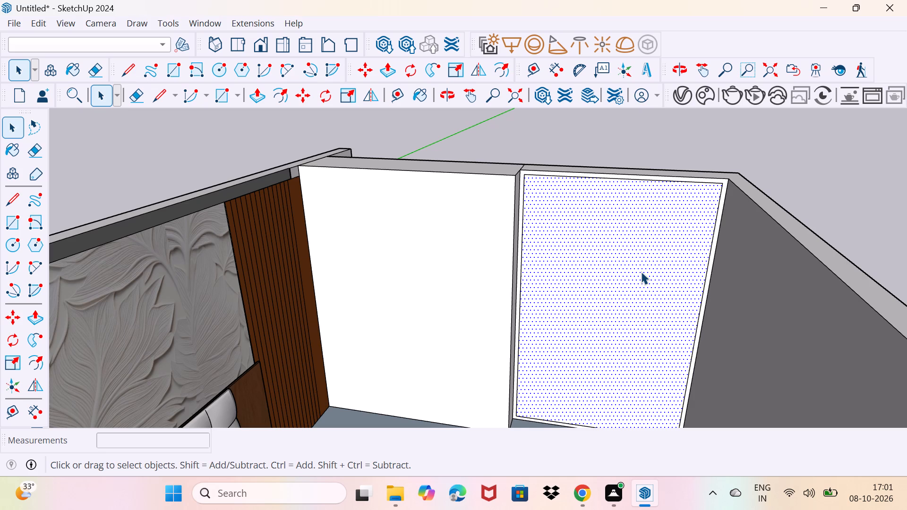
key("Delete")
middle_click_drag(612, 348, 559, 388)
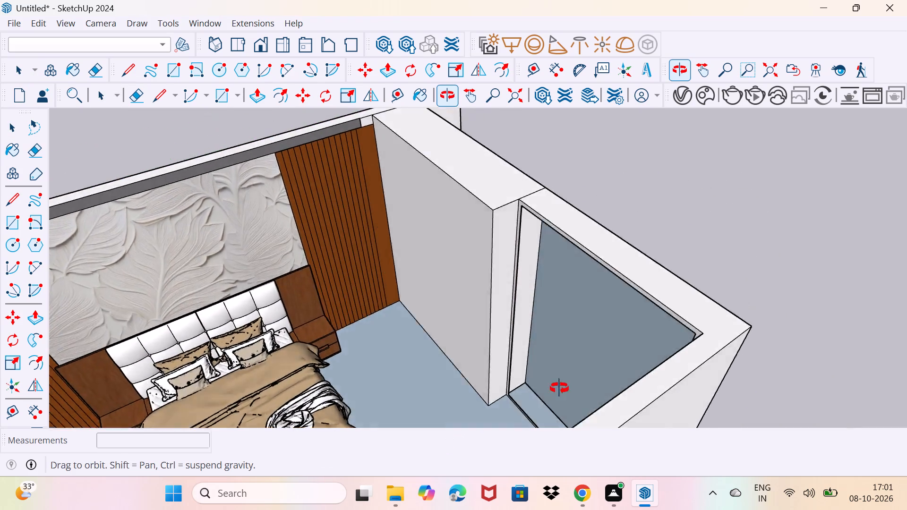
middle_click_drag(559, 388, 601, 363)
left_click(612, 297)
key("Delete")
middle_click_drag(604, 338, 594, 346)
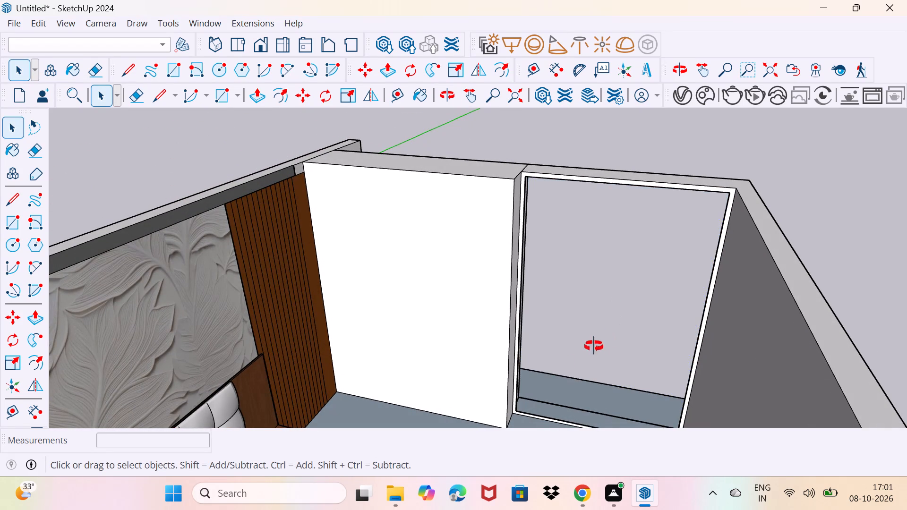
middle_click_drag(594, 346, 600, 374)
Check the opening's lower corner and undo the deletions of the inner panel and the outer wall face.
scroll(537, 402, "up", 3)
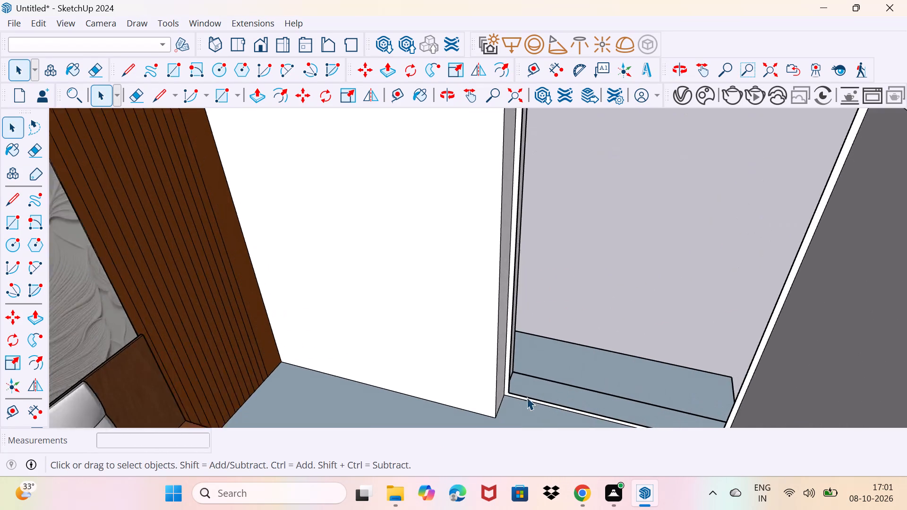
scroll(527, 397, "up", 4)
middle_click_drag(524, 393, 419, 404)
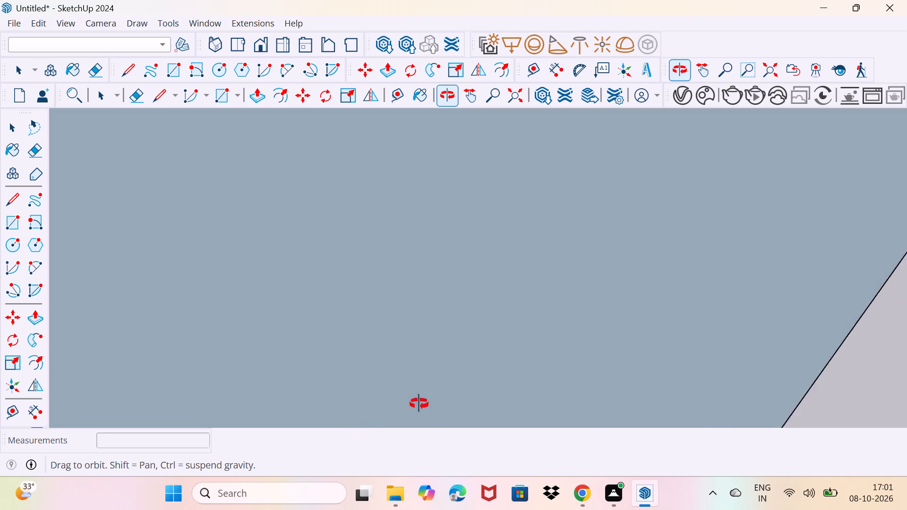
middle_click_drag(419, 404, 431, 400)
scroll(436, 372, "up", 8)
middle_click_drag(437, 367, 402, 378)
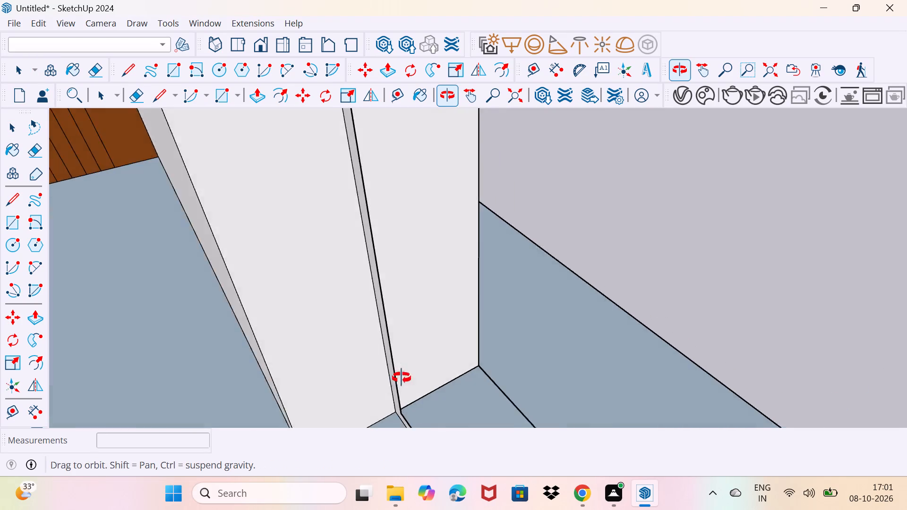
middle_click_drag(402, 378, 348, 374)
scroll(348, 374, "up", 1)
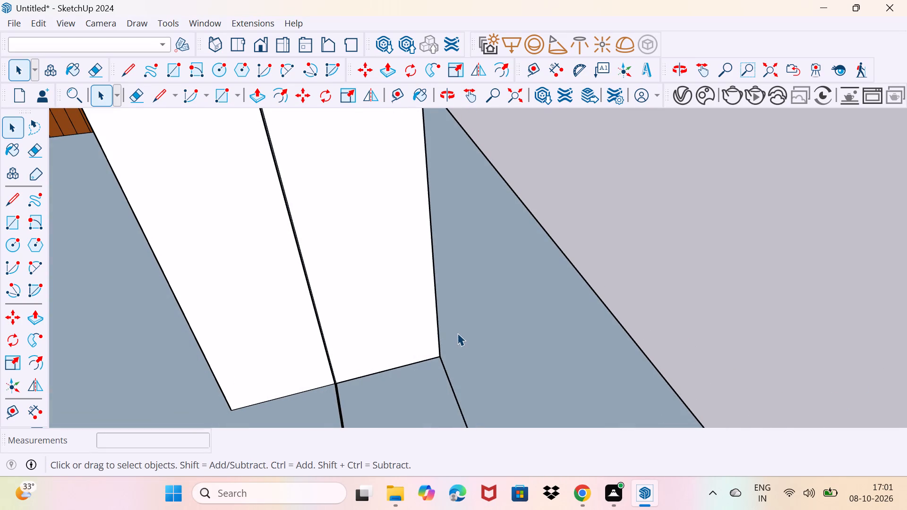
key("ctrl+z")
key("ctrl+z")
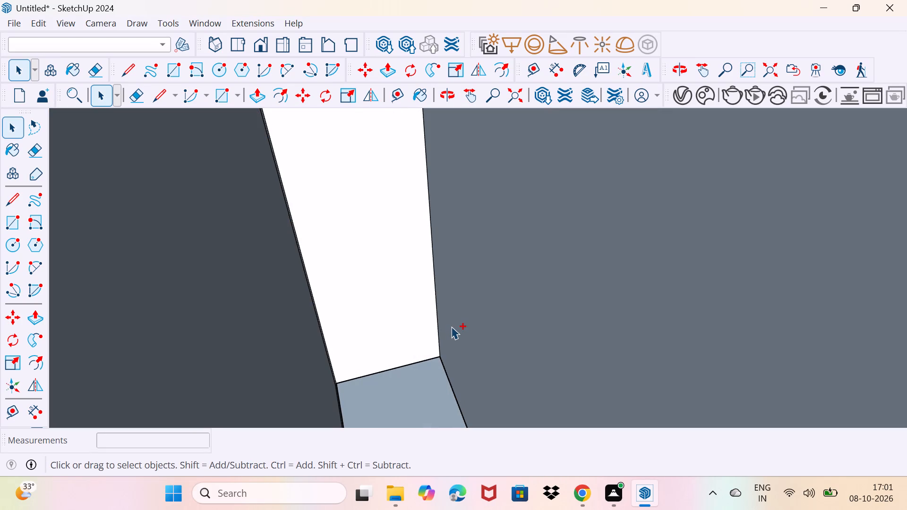
Undo the inset outline on the room-side face of the recessed side wall.
scroll(456, 328, "down", 18, "ctrl")
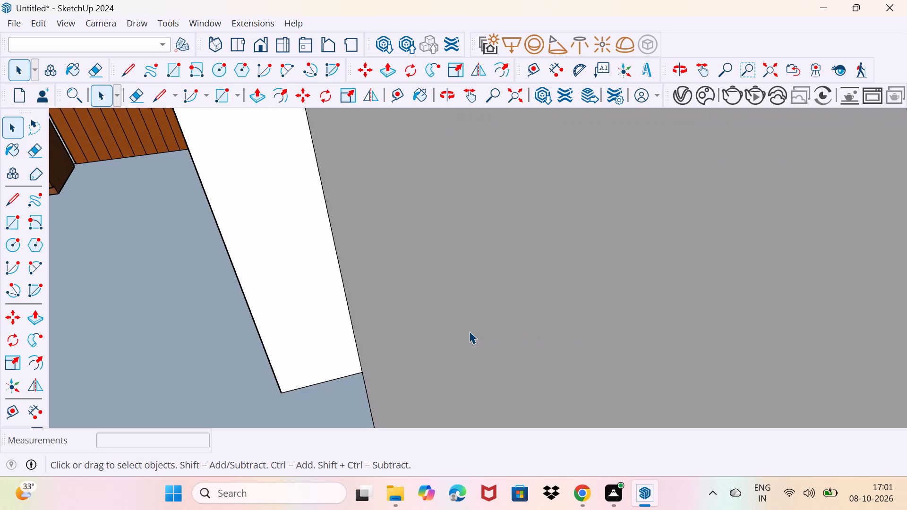
left_click(514, 101)
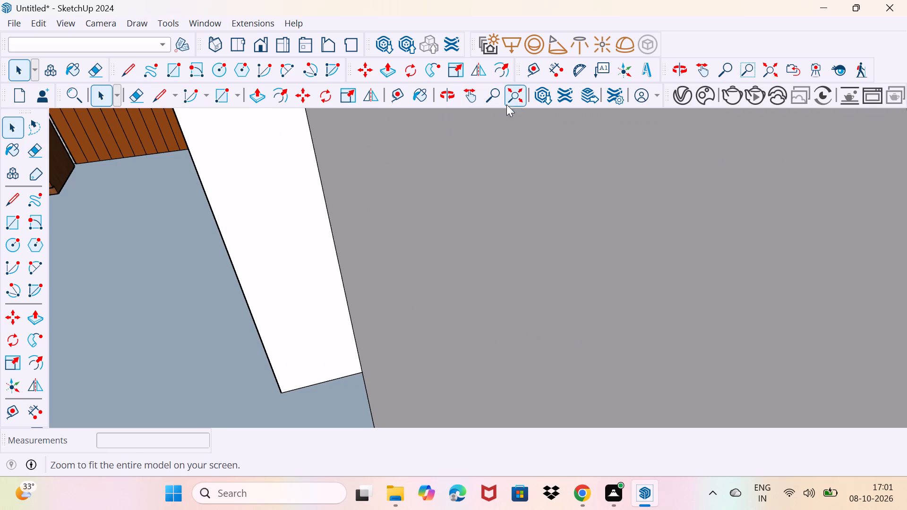
scroll(549, 237, "up", 2)
middle_click_drag(550, 236, 814, 307)
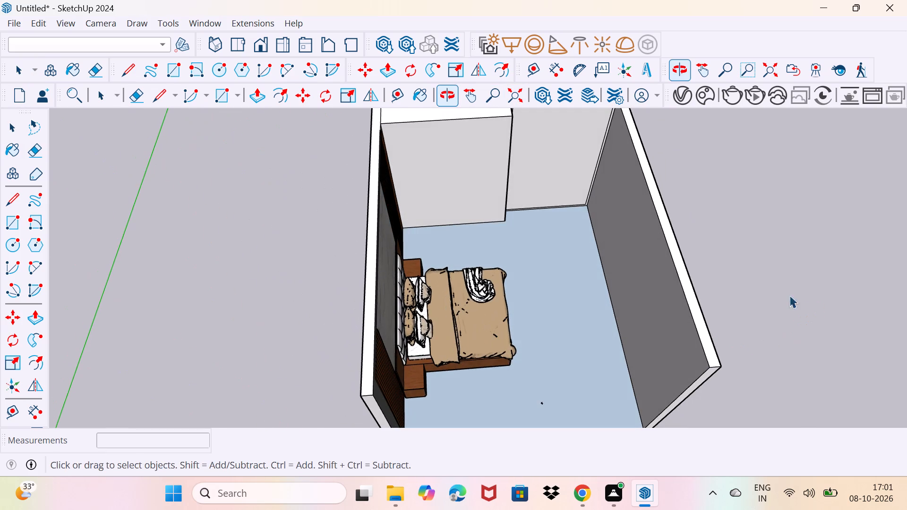
middle_click_drag(565, 174, 511, 348)
middle_click_drag(504, 355, 499, 306)
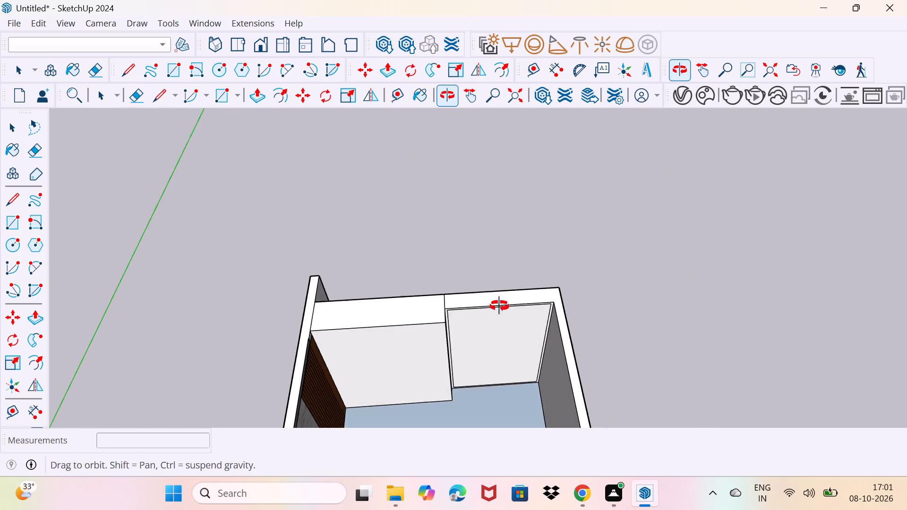
middle_click_drag(499, 306, 460, 247)
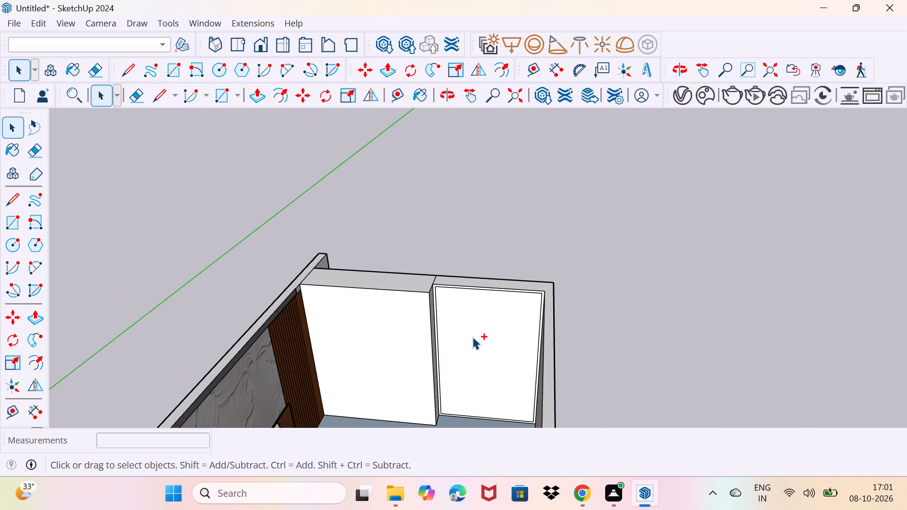
key("ctrl+z")
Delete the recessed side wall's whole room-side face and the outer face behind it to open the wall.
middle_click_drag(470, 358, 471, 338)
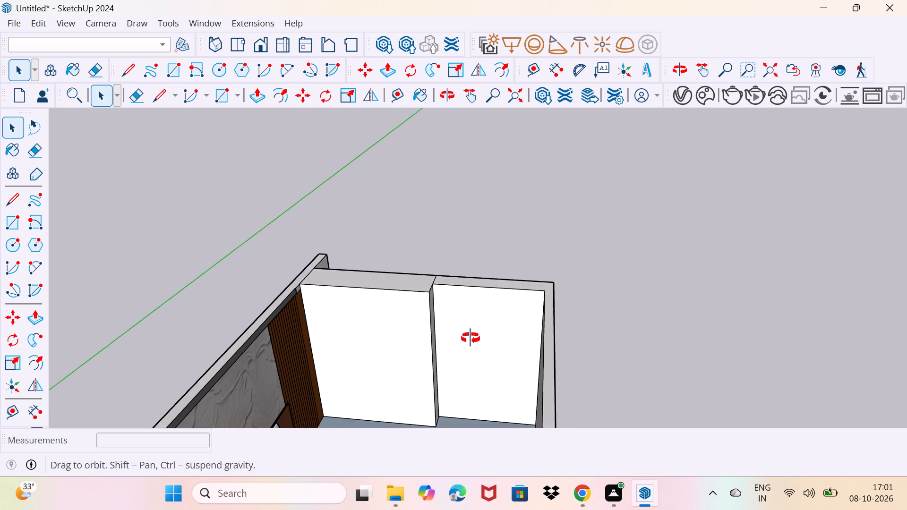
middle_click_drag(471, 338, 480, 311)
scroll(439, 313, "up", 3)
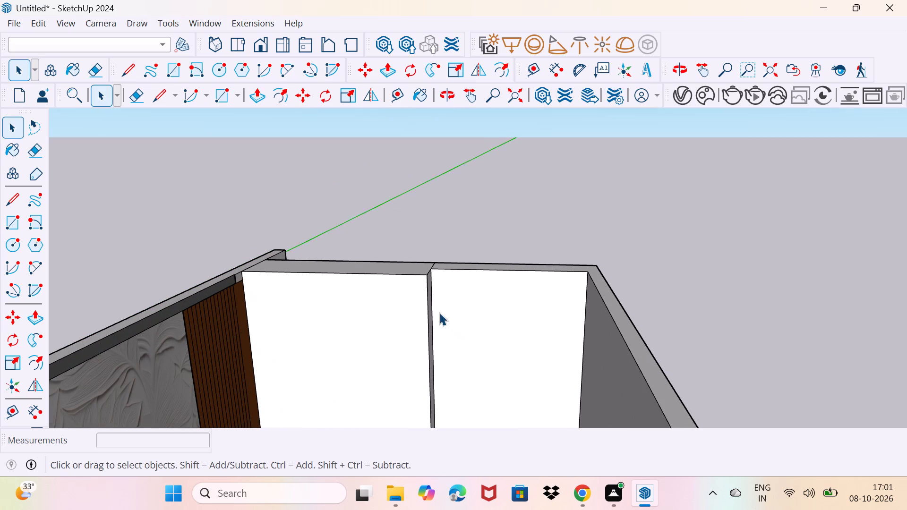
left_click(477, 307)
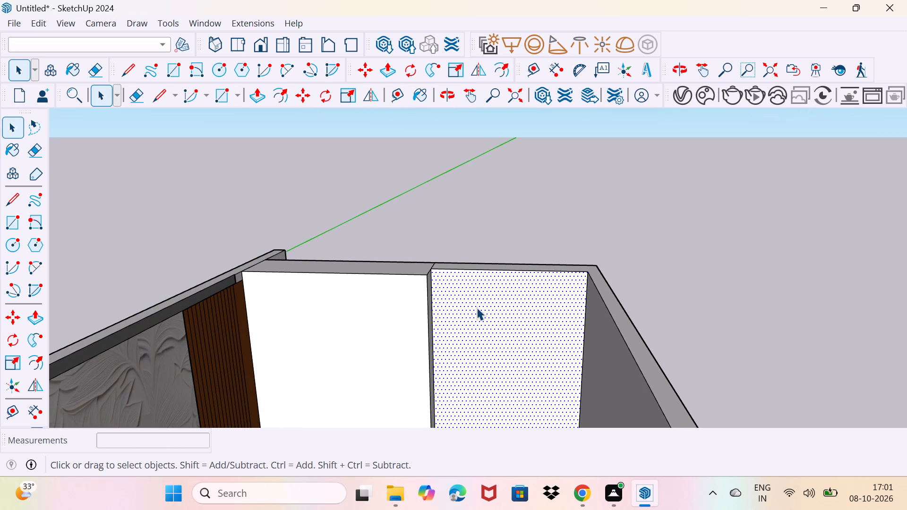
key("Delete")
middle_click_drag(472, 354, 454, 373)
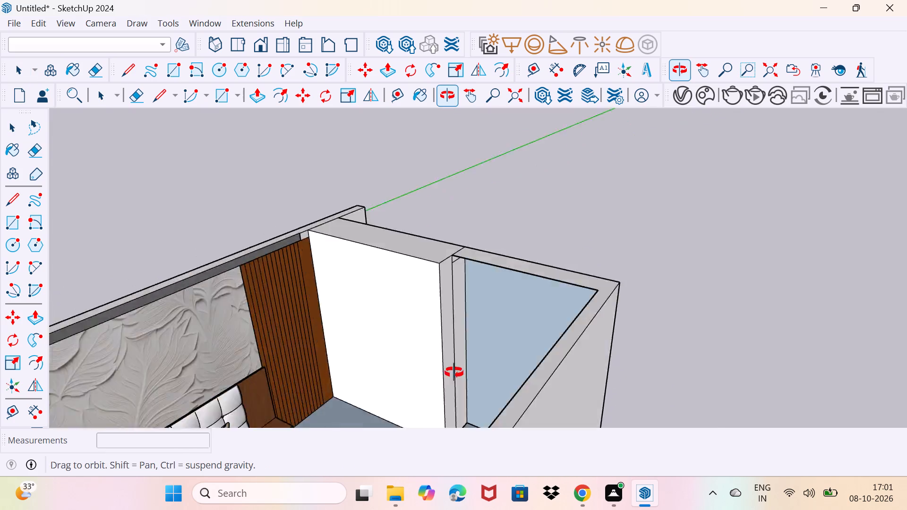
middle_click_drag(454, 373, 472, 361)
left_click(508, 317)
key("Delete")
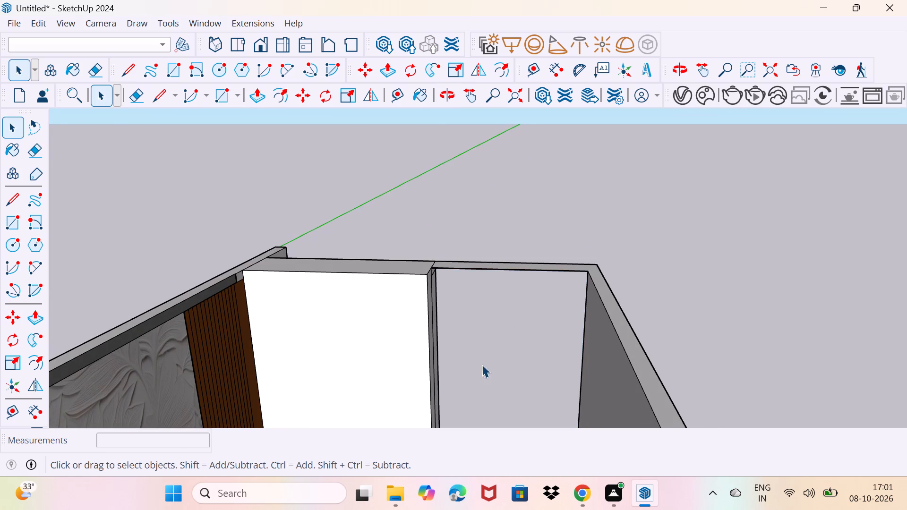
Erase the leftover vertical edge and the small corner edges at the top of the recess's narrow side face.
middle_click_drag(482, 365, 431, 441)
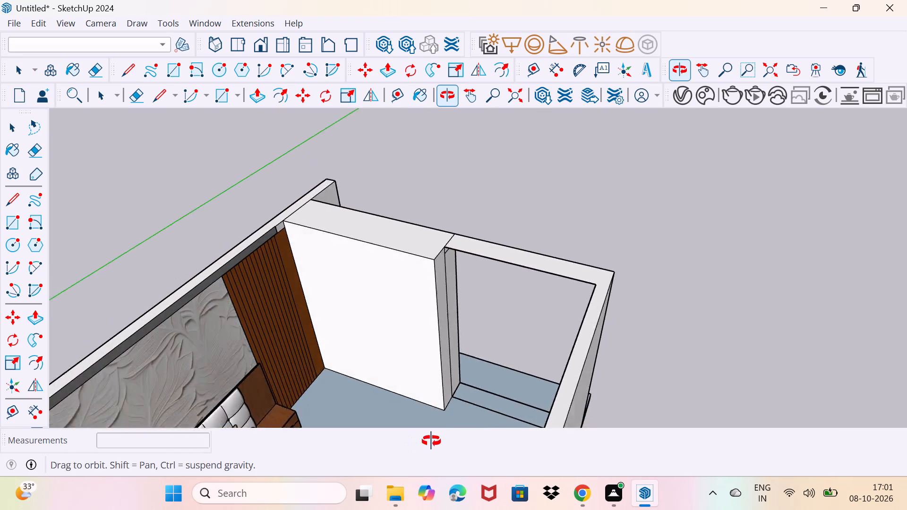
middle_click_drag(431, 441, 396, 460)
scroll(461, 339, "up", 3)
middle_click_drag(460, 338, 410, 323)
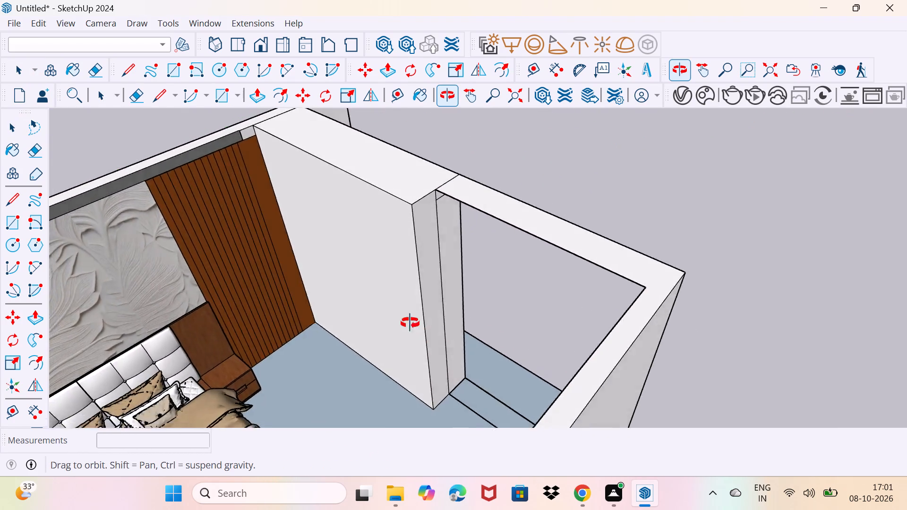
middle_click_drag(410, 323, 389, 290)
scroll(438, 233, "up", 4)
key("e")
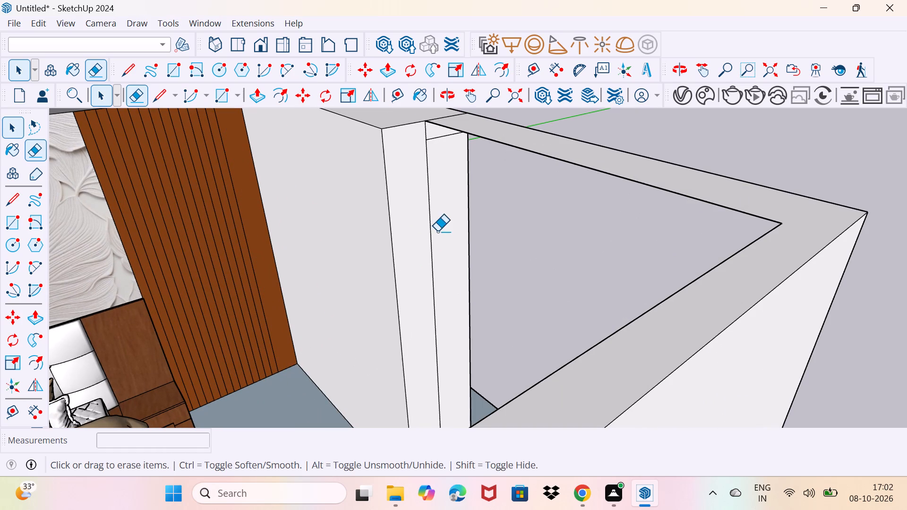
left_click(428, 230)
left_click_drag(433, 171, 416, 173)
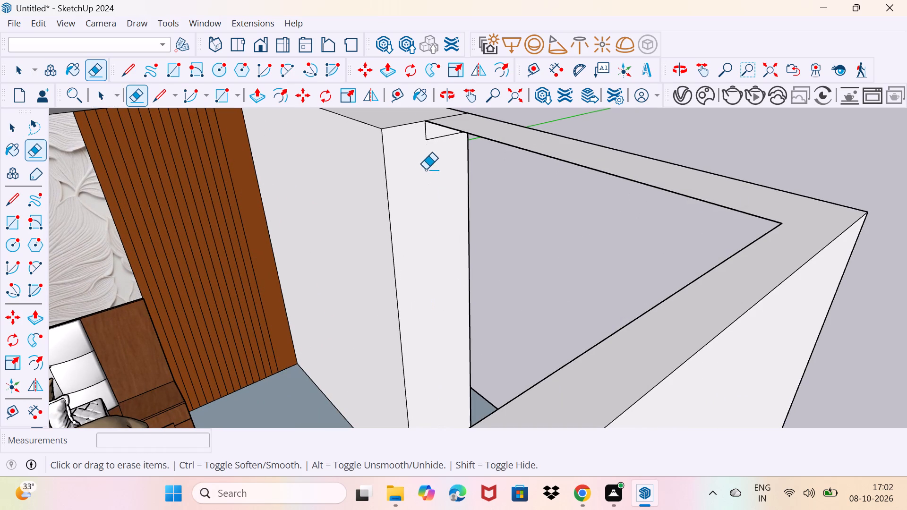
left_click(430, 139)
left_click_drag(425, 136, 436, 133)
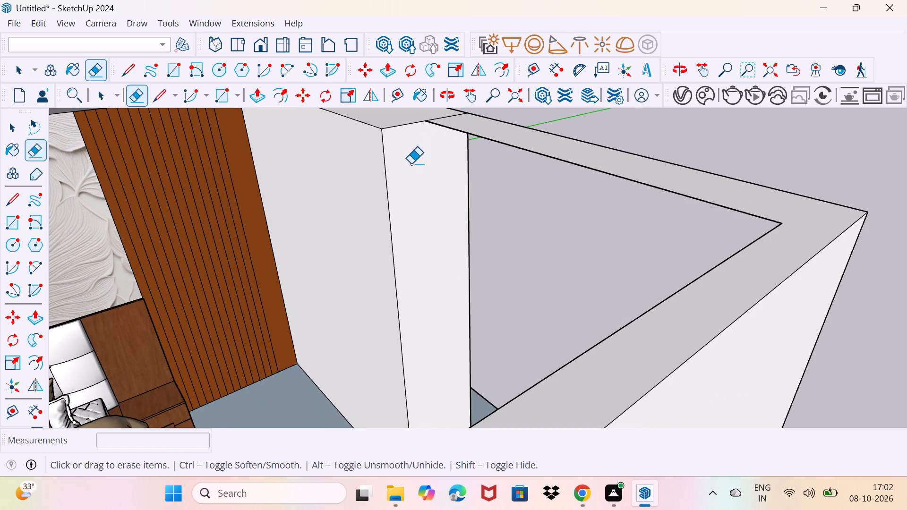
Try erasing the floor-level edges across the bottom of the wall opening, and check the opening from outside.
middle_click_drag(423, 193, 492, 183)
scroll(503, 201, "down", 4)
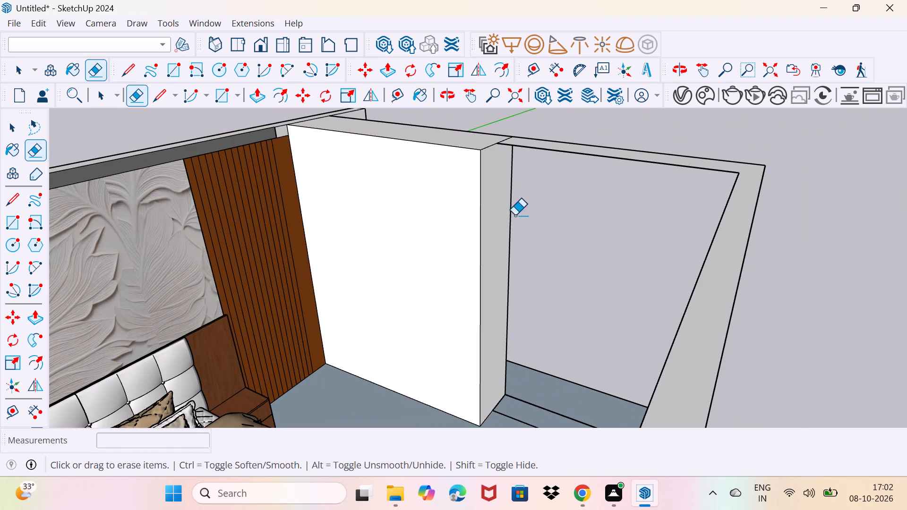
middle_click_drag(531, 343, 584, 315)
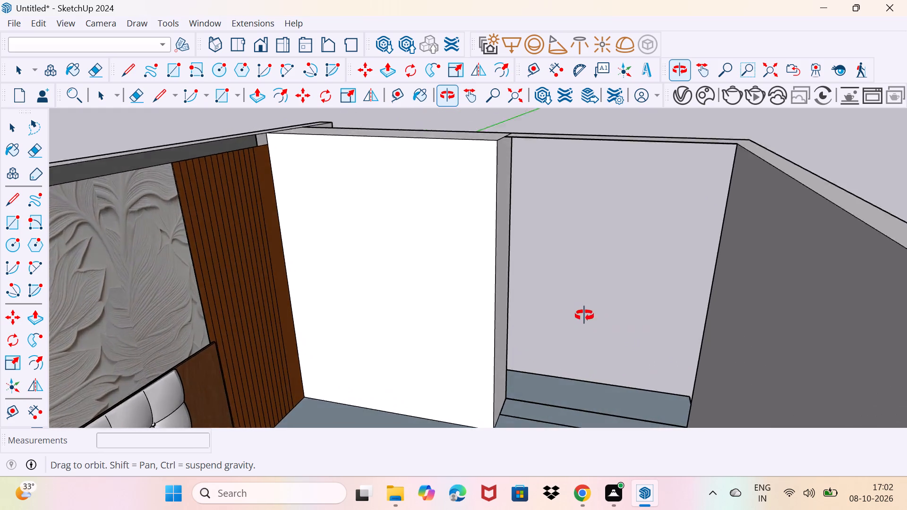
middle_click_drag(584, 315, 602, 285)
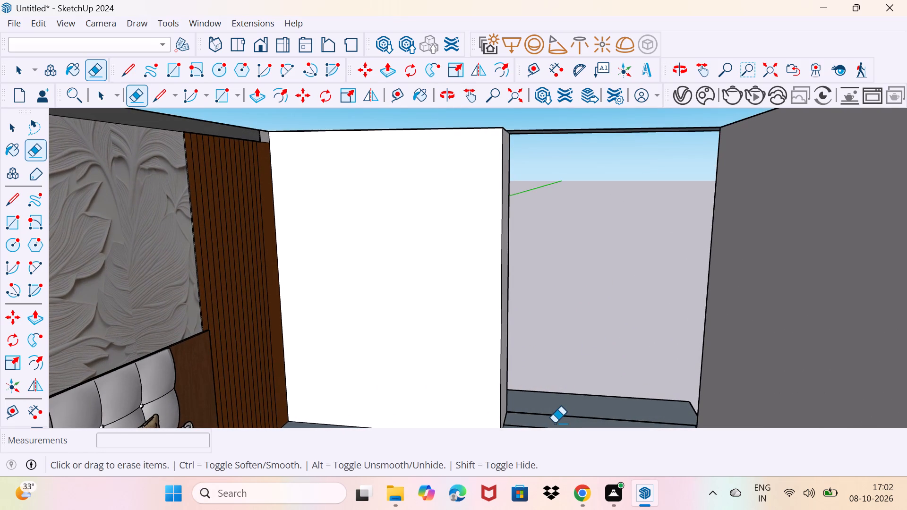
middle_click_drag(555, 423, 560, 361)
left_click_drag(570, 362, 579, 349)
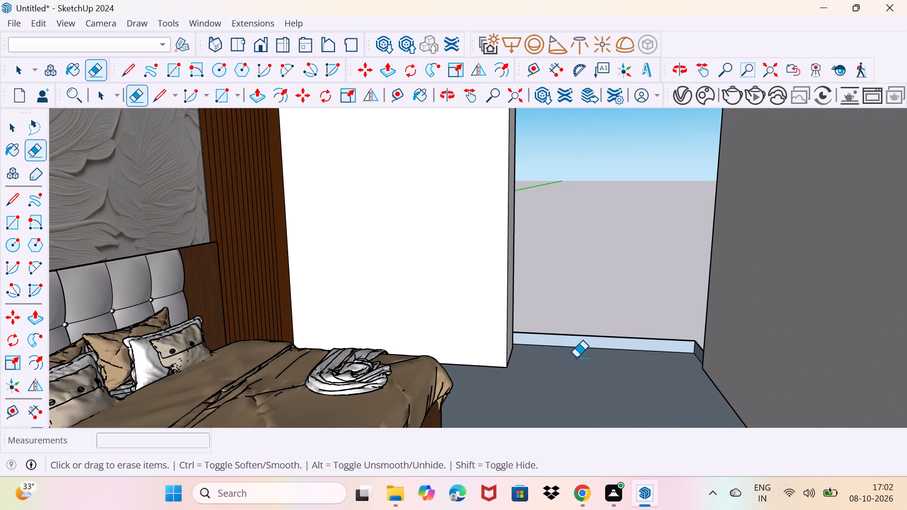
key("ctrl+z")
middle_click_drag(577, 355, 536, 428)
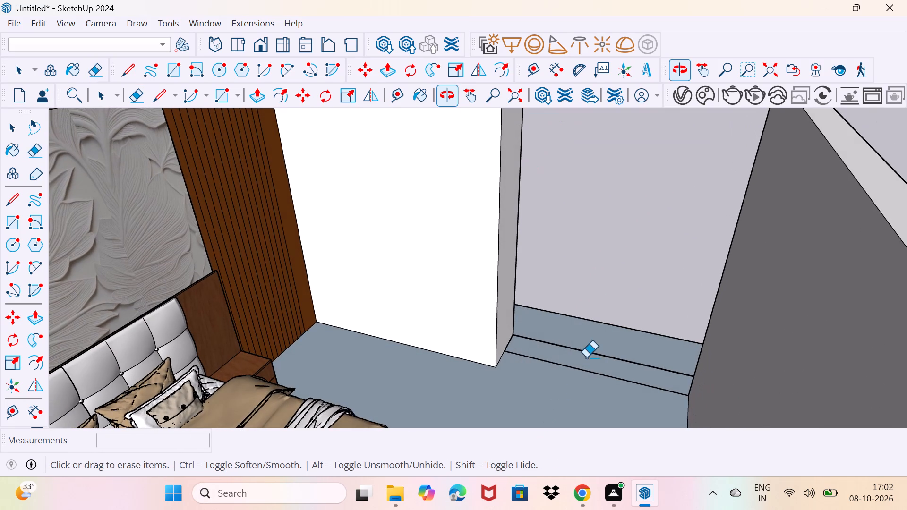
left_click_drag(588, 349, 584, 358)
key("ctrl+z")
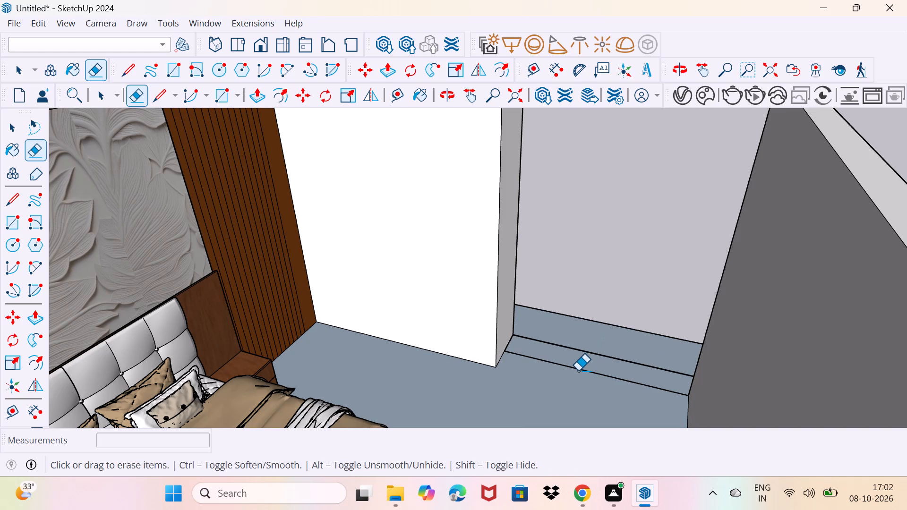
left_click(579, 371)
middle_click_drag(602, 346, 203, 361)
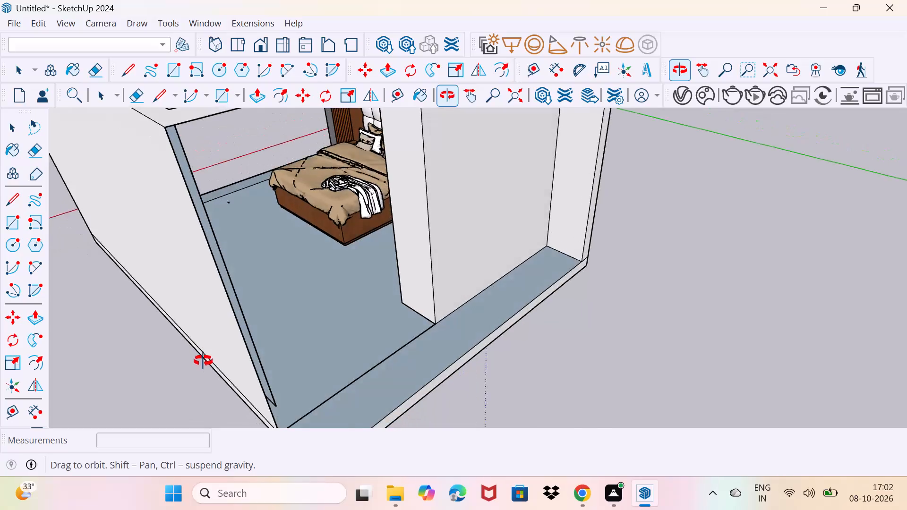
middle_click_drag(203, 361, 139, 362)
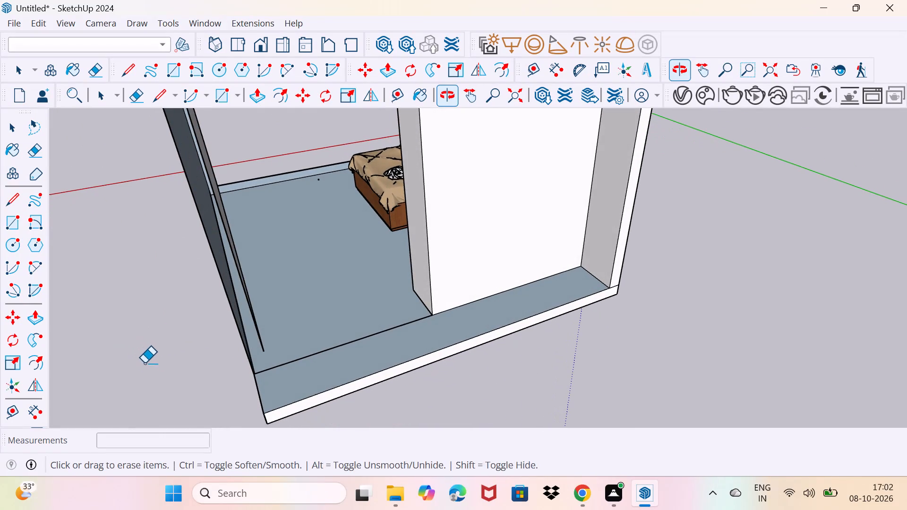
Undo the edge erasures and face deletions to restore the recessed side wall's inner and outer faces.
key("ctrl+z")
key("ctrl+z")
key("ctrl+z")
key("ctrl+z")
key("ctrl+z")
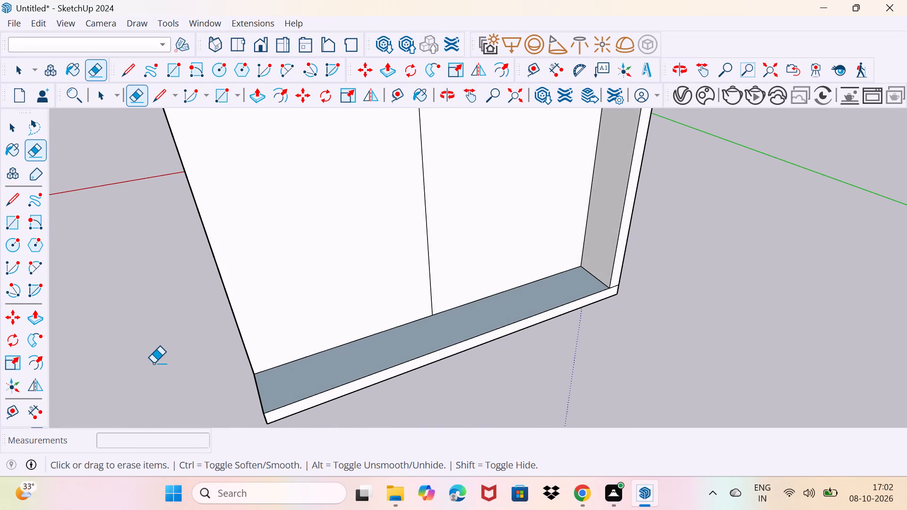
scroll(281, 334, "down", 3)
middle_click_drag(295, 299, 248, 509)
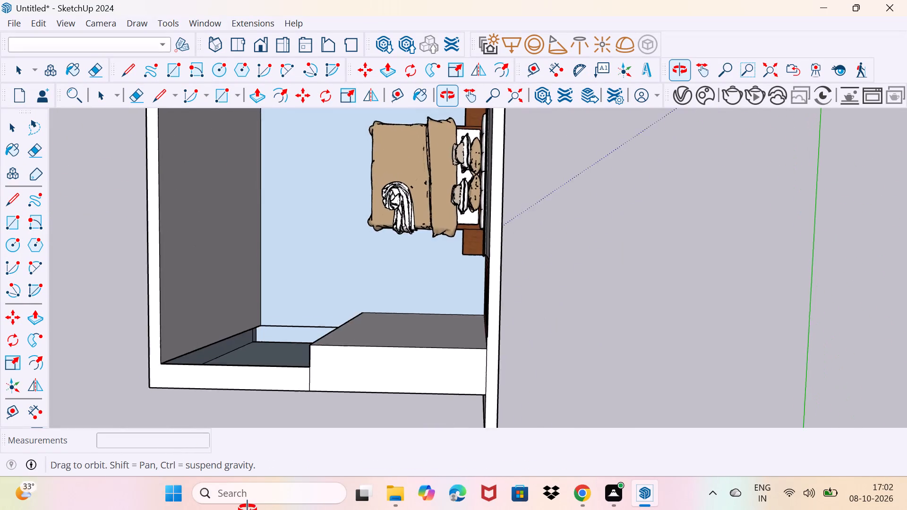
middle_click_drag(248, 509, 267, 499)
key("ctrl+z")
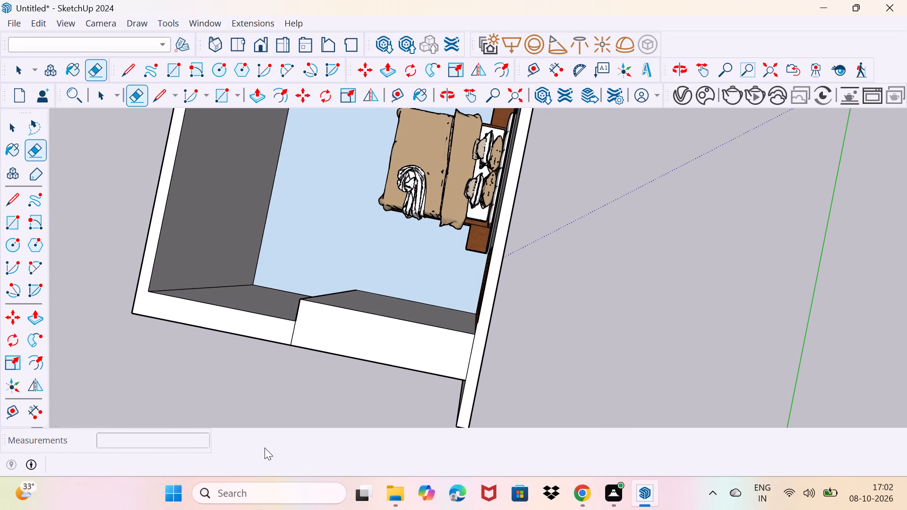
Undo the preceding edits to the recessed side wall, and redo the one that thickens it flush with the neighbouring outer face.
middle_click_drag(309, 339, 371, 187)
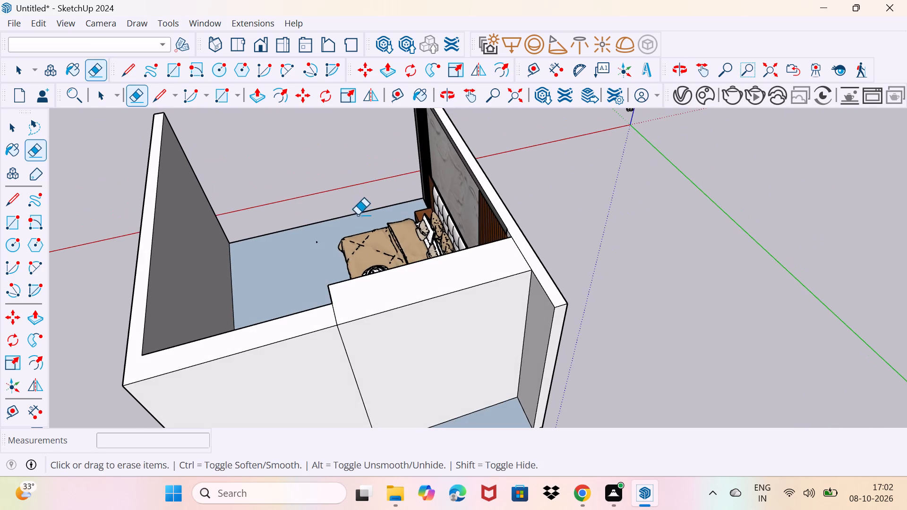
key("ctrl+z")
key("ctrl+z")
key("ctrl+z")
key("z")
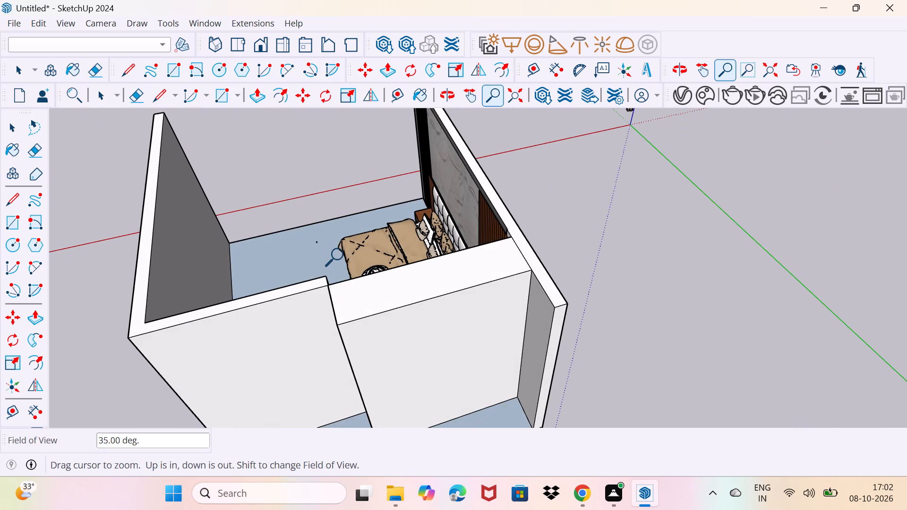
key("z")
key("z")
key("z")
type("zz")
key("z")
key("z")
scroll(359, 298, "down", 7)
middle_click_drag(394, 393, 557, 187)
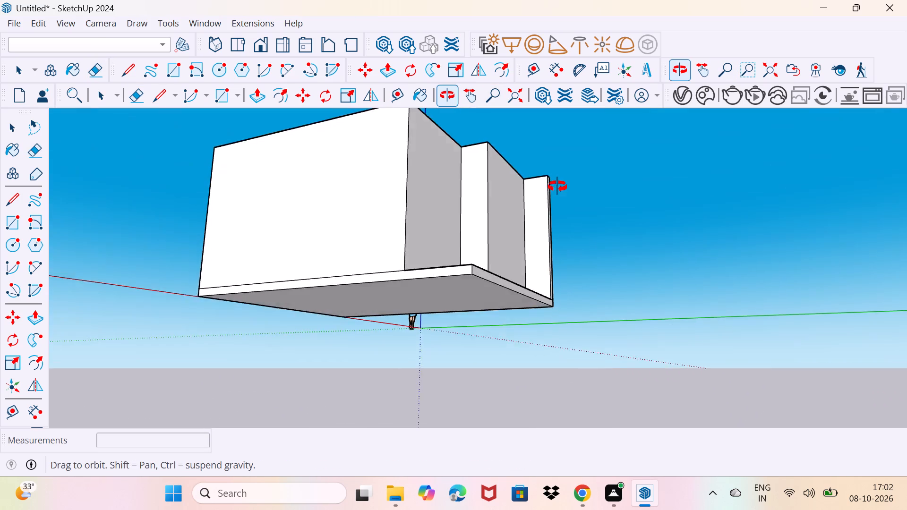
middle_click_drag(557, 187, 513, 272)
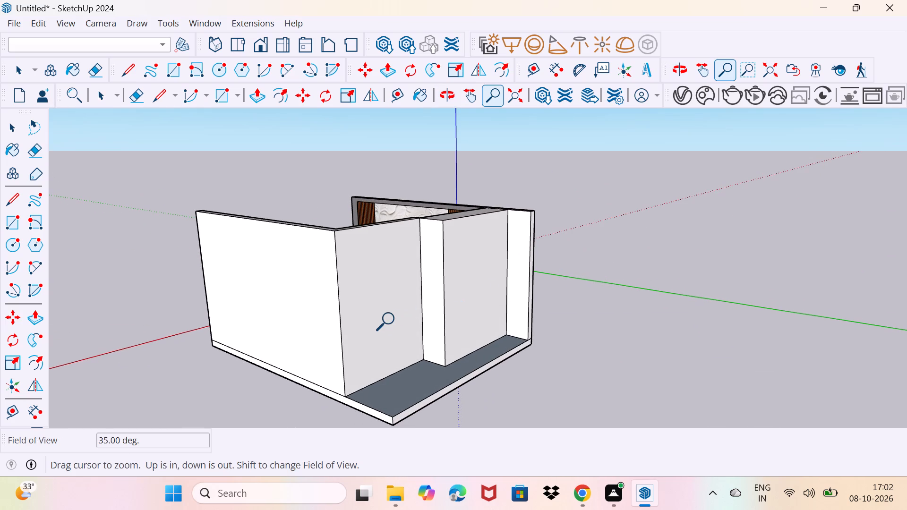
key("ctrl+y")
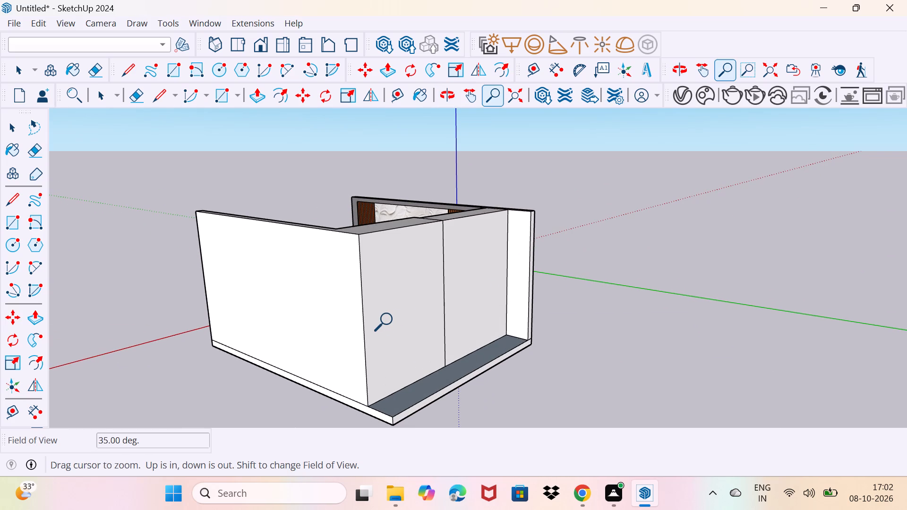
Push the inner face of the recessed side-wall section back 1' 6 3/4" with Push/Pull.
middle_click_drag(390, 320, 676, 373)
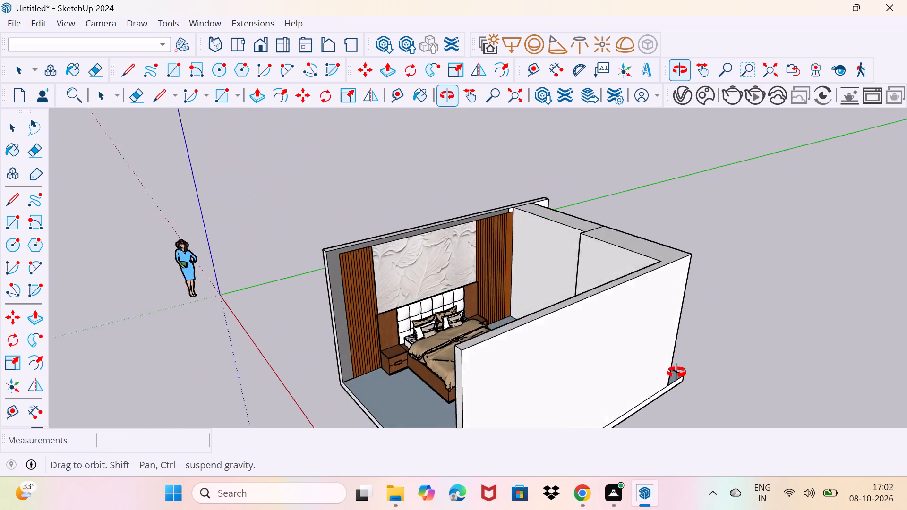
middle_click_drag(676, 373, 702, 399)
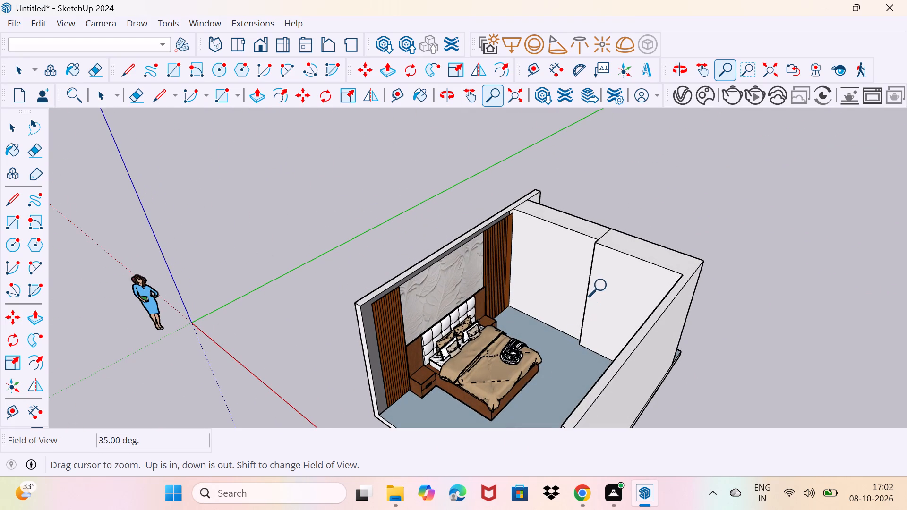
key("space")
left_click(609, 282)
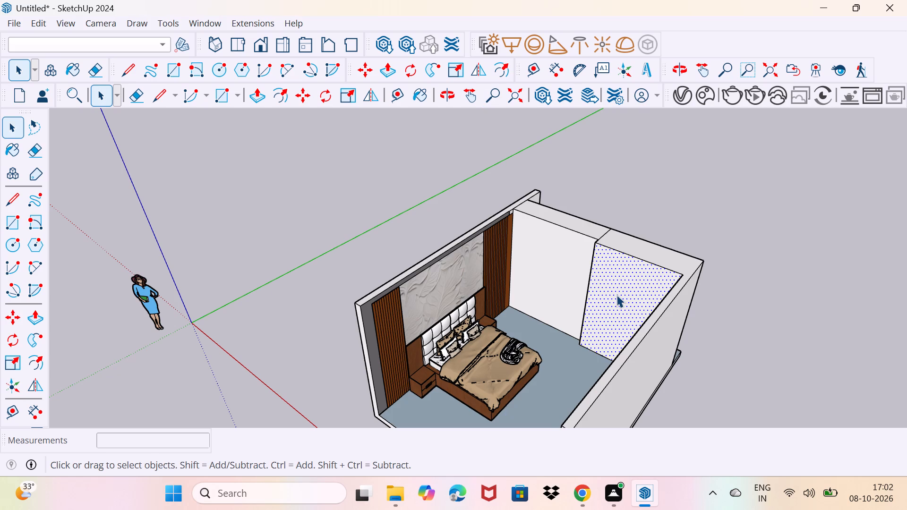
scroll(503, 232, "up", 15)
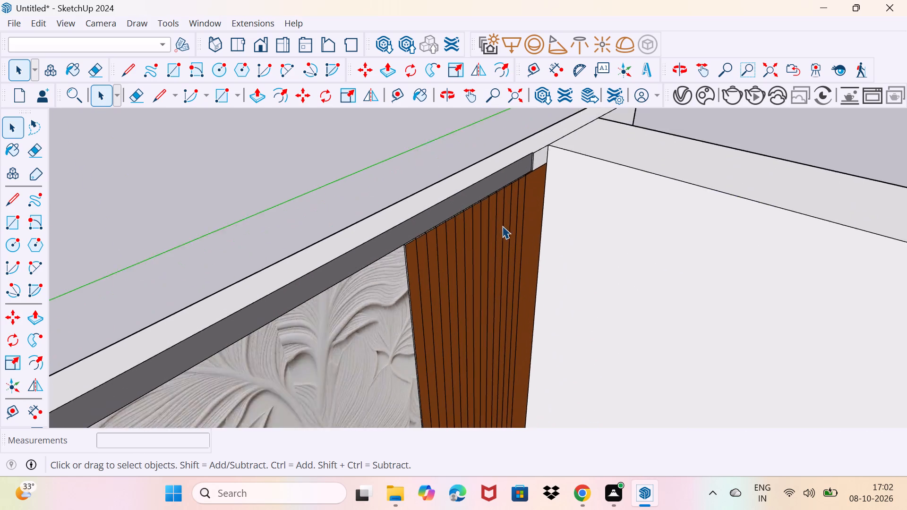
scroll(502, 226, "up", 1)
middle_click_drag(502, 226, 343, 322)
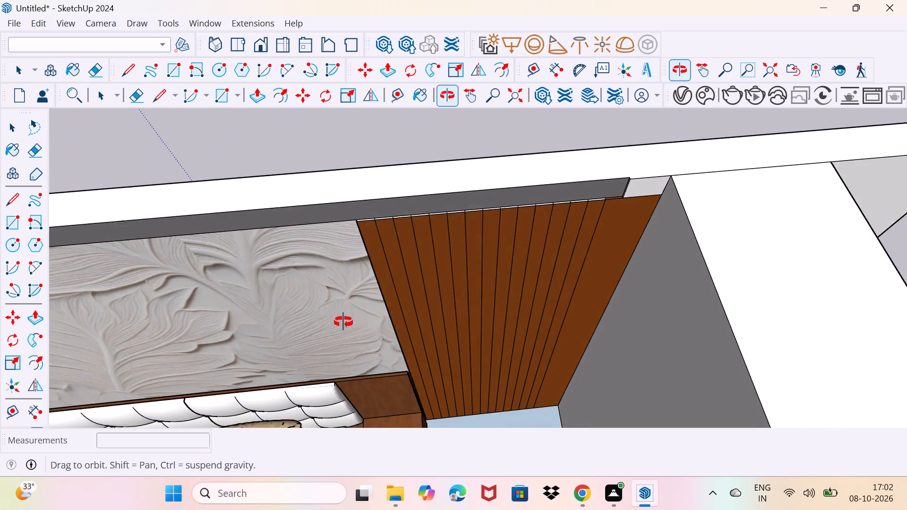
middle_click_drag(343, 322, 446, 352)
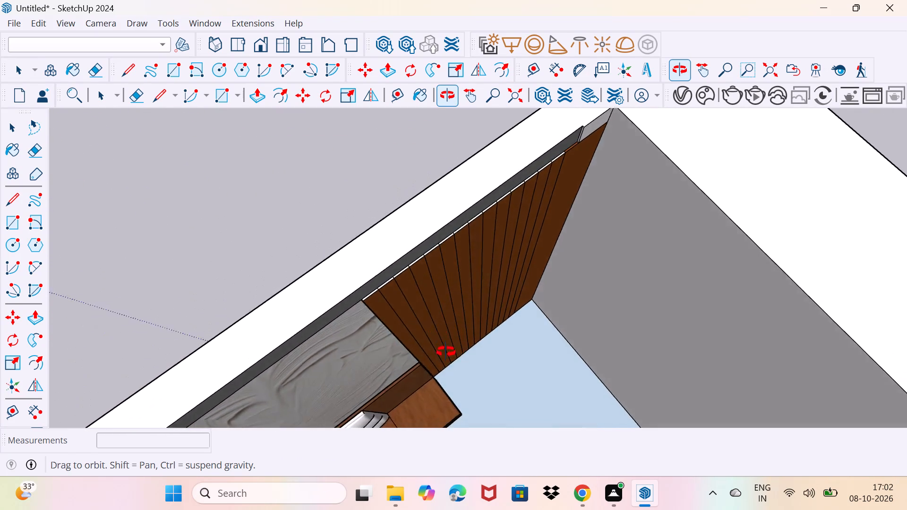
middle_click_drag(446, 352, 430, 300)
scroll(430, 300, "down", 16)
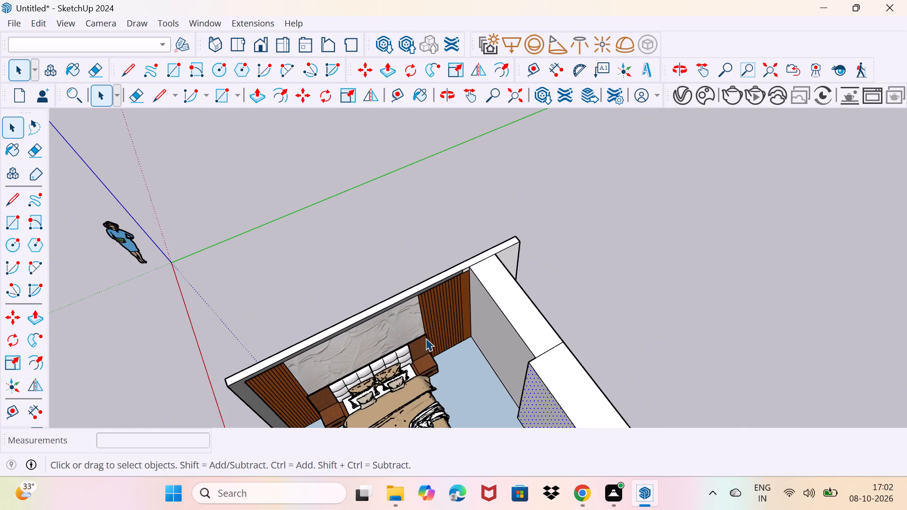
middle_click_drag(424, 360, 499, 266)
middle_click_drag(603, 380, 614, 379)
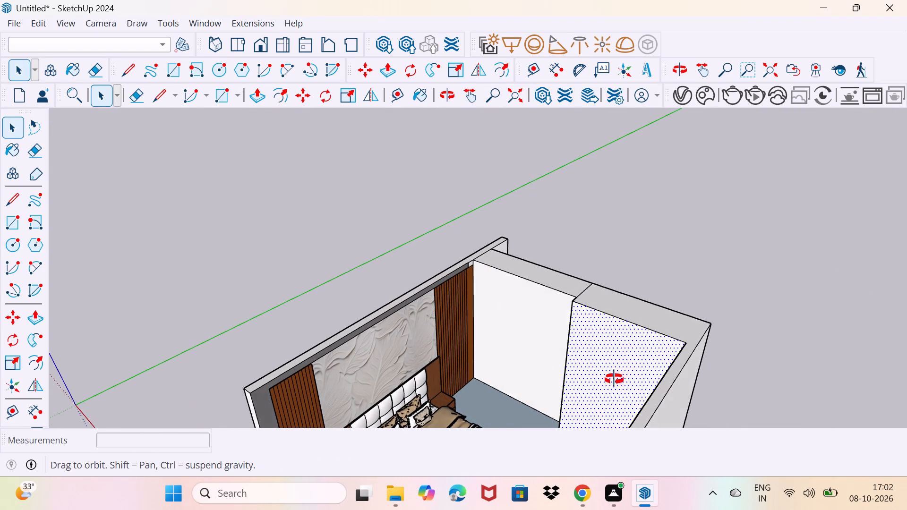
middle_click_drag(614, 379, 691, 368)
key("p")
left_click(612, 346)
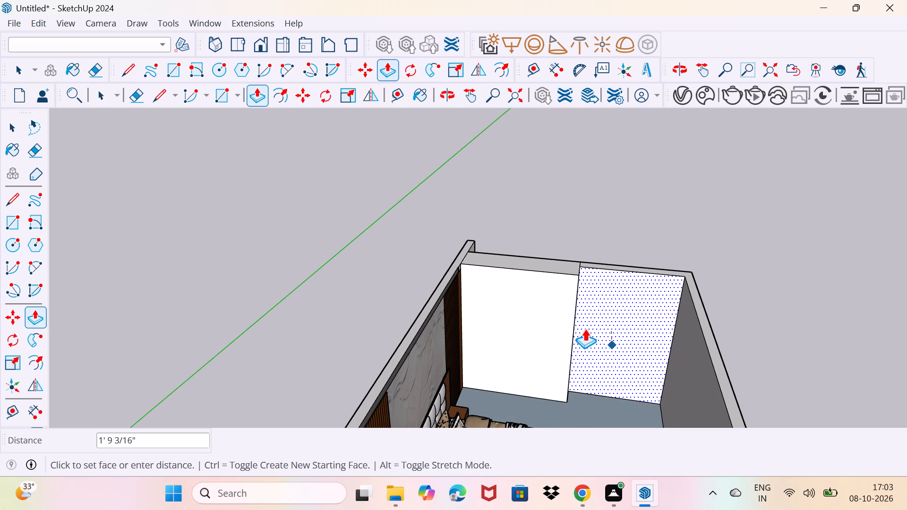
left_click(584, 330)
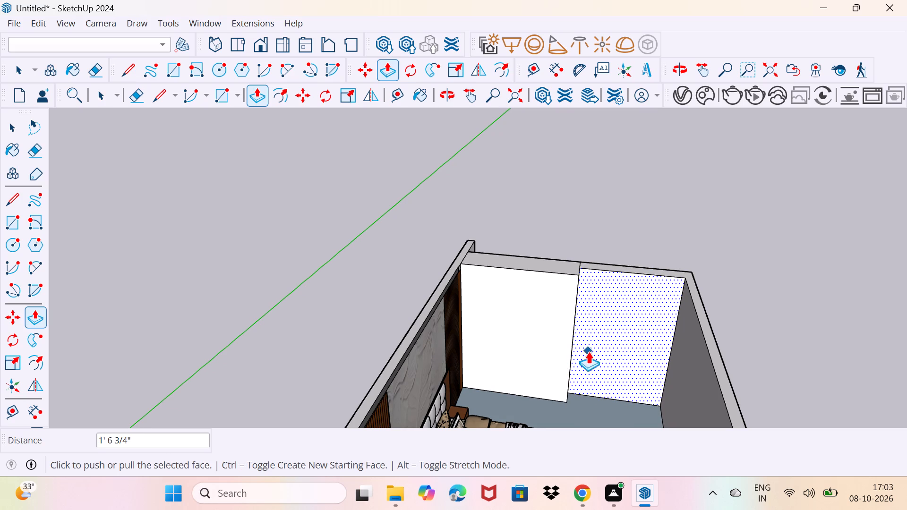
key("space")
left_click_drag(568, 431, 581, 422)
left_click_drag(588, 404, 594, 398)
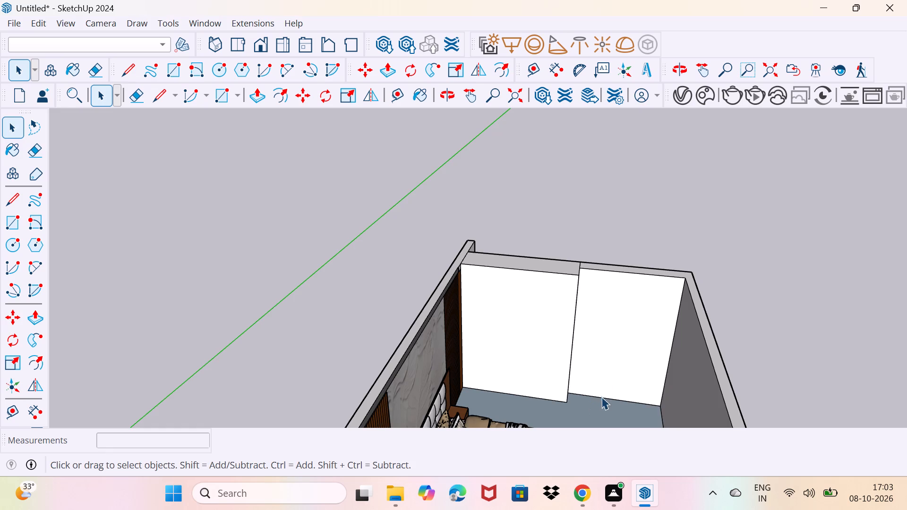
Draw a rectangle about 11 1/8" by 6' 4 11/16" across the top of the recess's inner face.
middle_click_drag(601, 397, 579, 343)
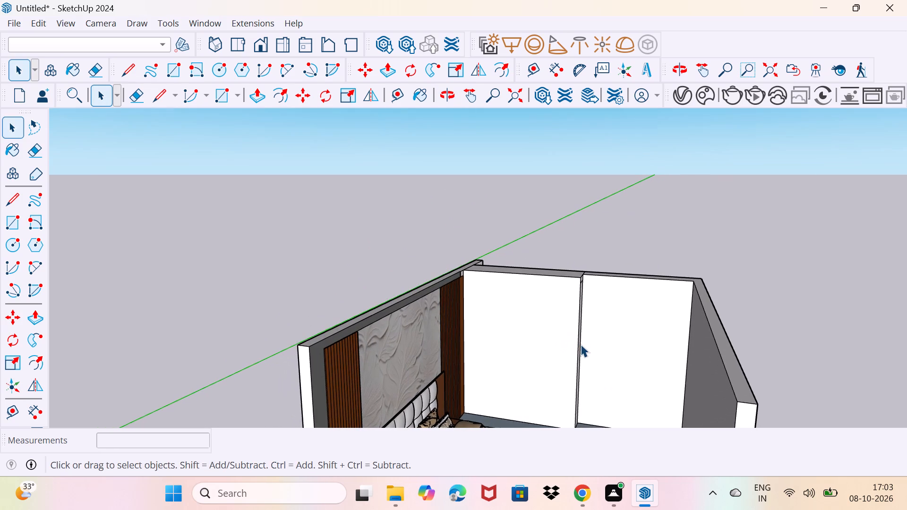
key("r")
scroll(586, 286, "up", 7)
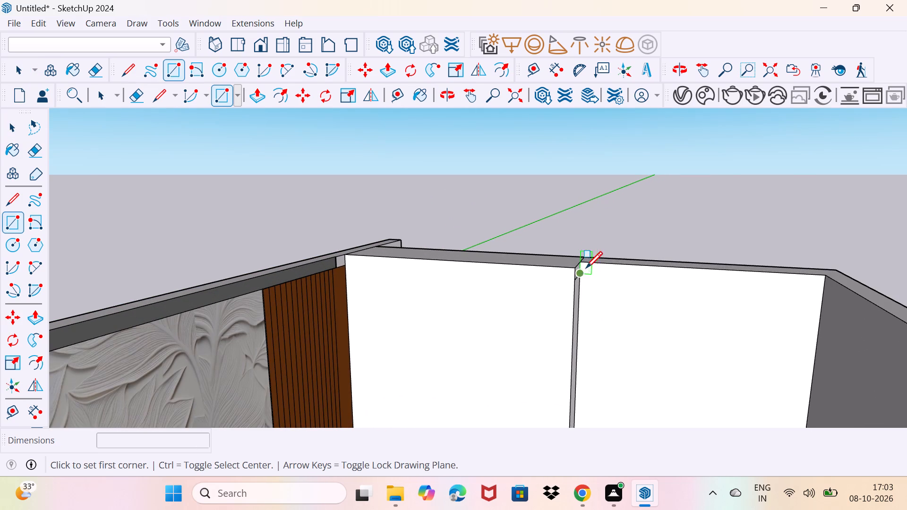
left_click(585, 264)
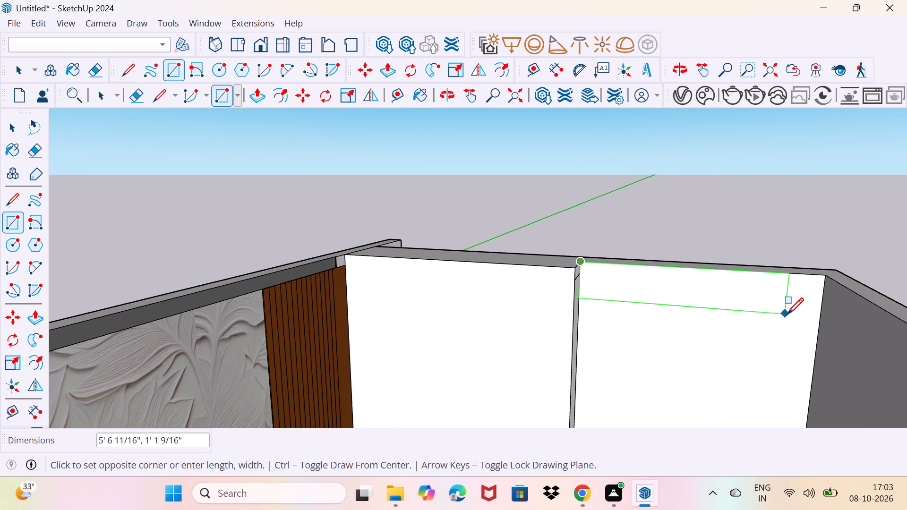
left_click(821, 309)
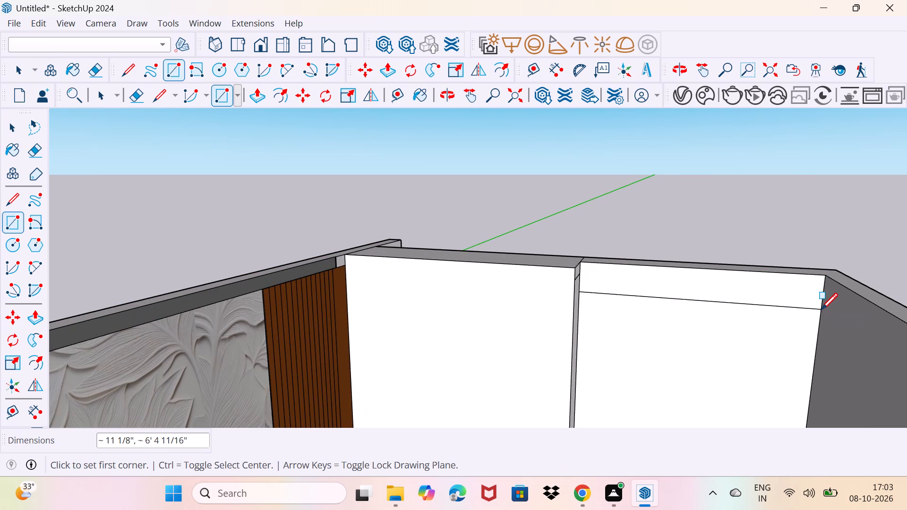
Delete the large inner face of the recess below the top band.
key("space")
scroll(688, 369, "down", 3)
left_click(686, 373)
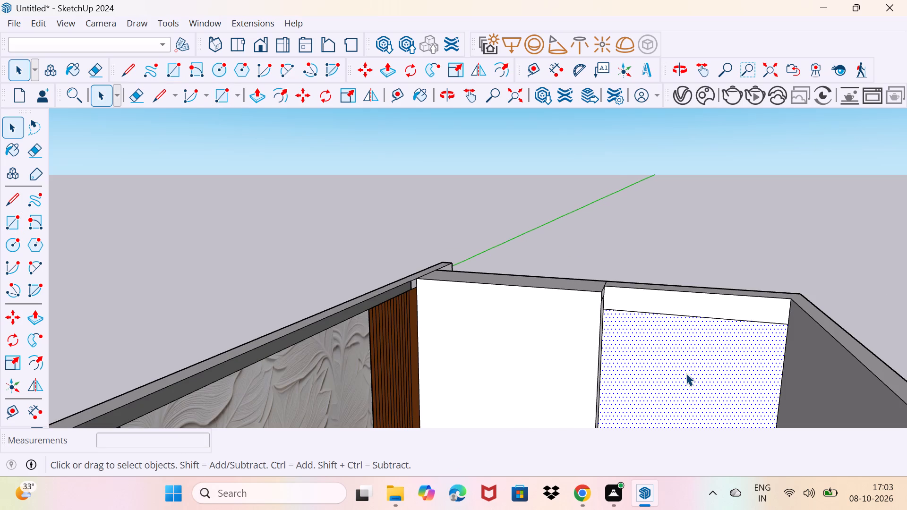
key("Delete")
Erase the leftover horizontal and vertical edges on the recess's narrow side face.
scroll(676, 395, "down", 3)
middle_click_drag(673, 385, 597, 411)
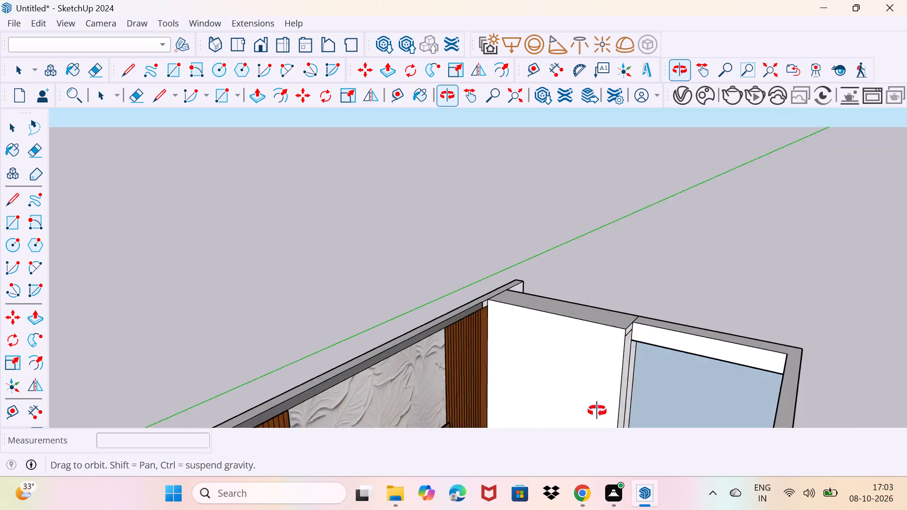
middle_click_drag(597, 411, 504, 406)
scroll(614, 391, "up", 3)
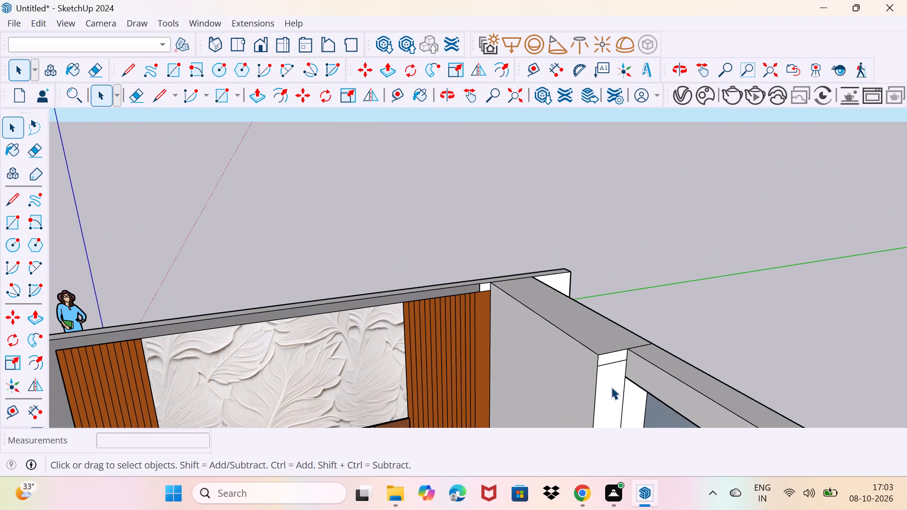
key("e")
left_click_drag(611, 363, 611, 374)
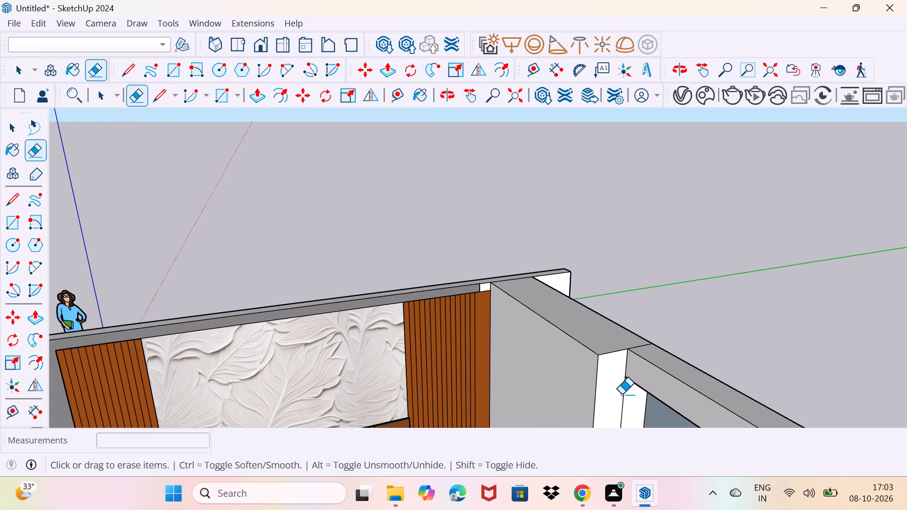
left_click(629, 394)
left_click_drag(627, 395, 618, 399)
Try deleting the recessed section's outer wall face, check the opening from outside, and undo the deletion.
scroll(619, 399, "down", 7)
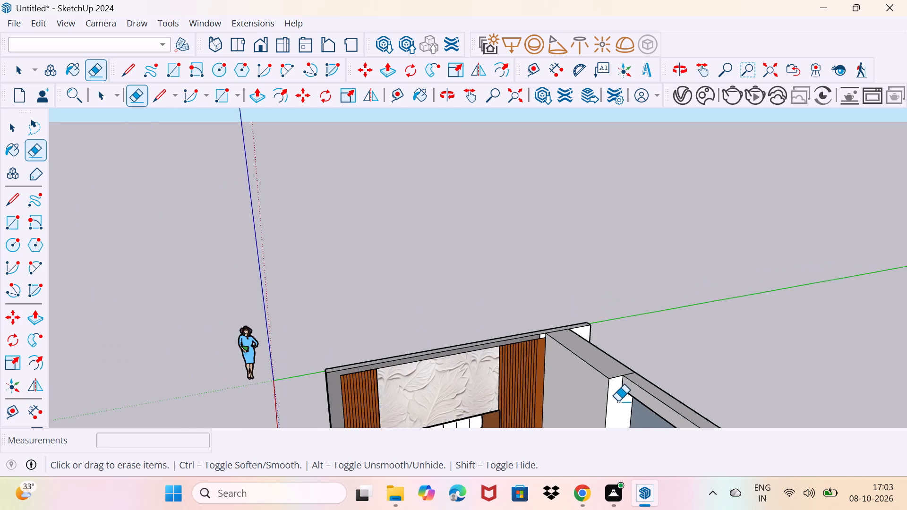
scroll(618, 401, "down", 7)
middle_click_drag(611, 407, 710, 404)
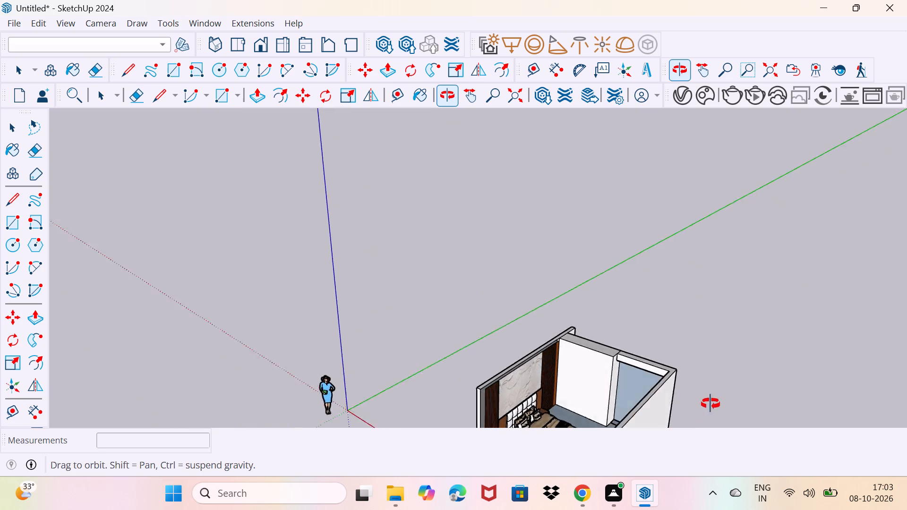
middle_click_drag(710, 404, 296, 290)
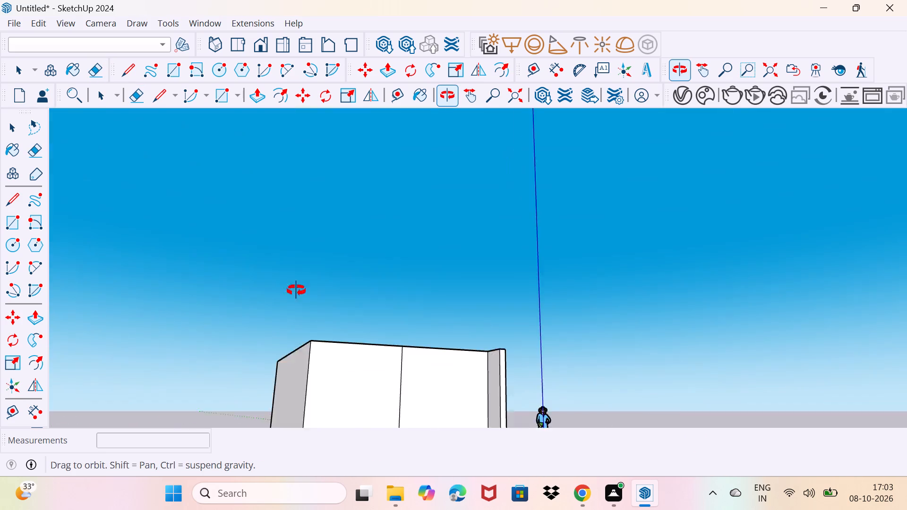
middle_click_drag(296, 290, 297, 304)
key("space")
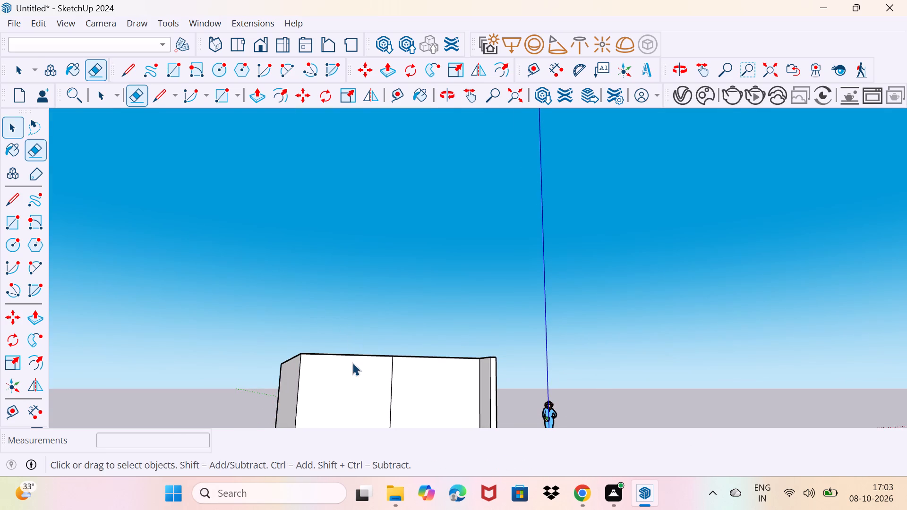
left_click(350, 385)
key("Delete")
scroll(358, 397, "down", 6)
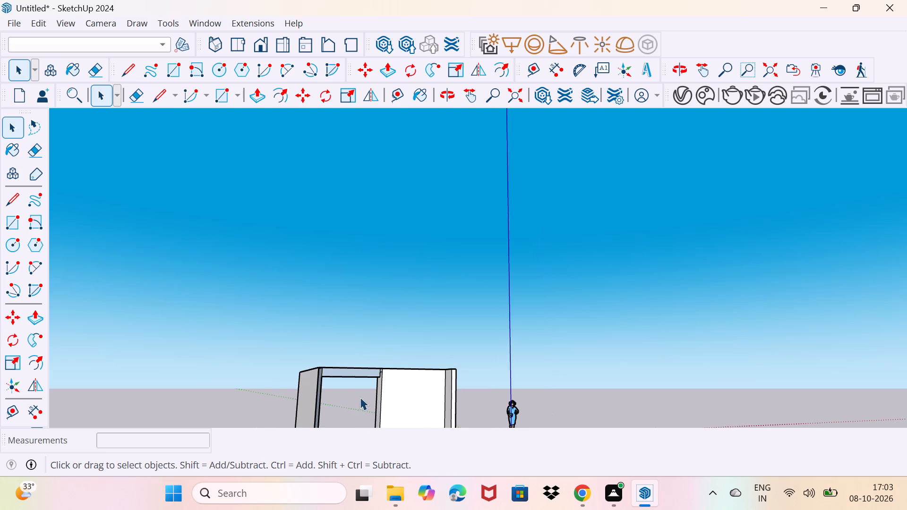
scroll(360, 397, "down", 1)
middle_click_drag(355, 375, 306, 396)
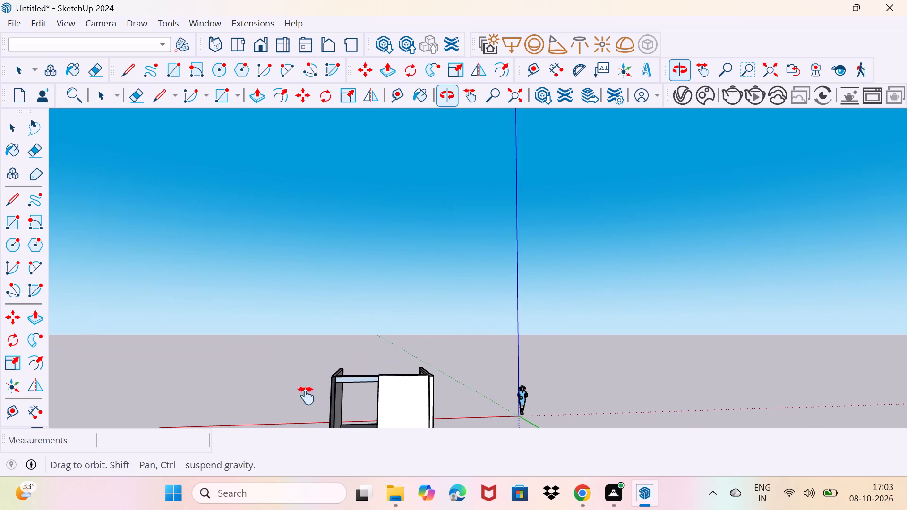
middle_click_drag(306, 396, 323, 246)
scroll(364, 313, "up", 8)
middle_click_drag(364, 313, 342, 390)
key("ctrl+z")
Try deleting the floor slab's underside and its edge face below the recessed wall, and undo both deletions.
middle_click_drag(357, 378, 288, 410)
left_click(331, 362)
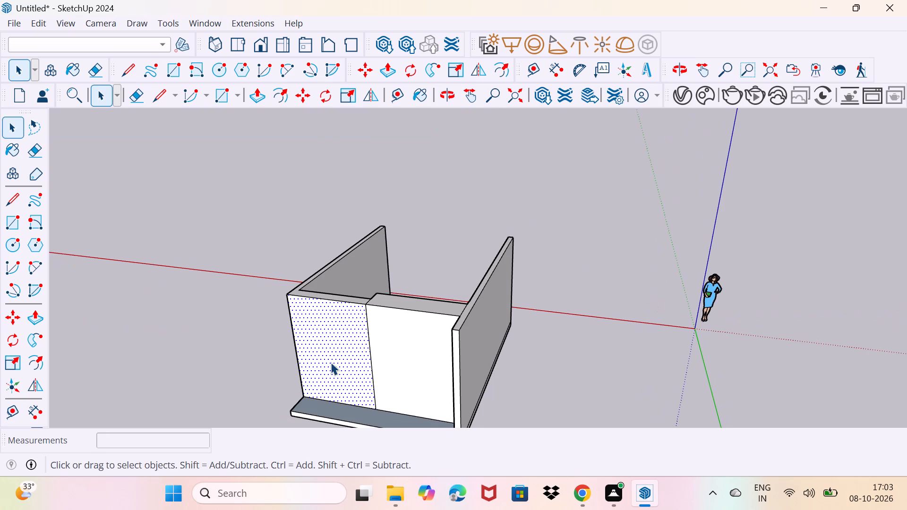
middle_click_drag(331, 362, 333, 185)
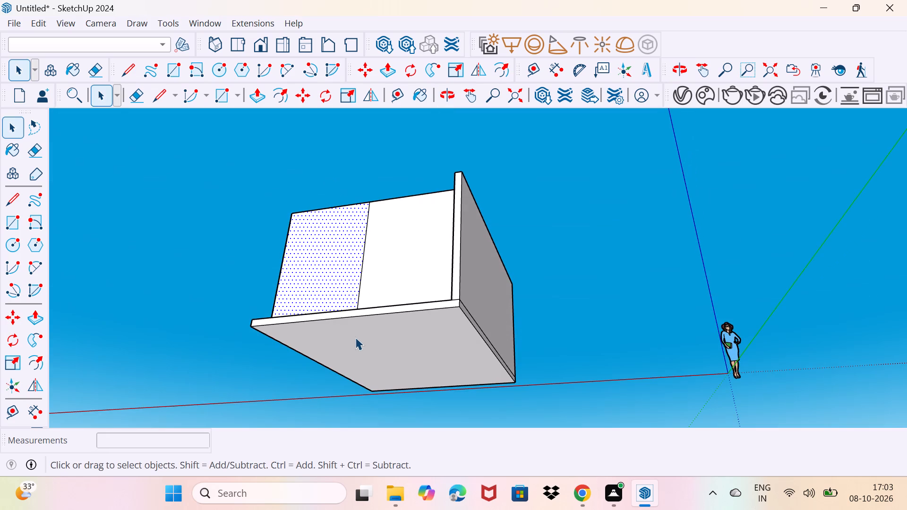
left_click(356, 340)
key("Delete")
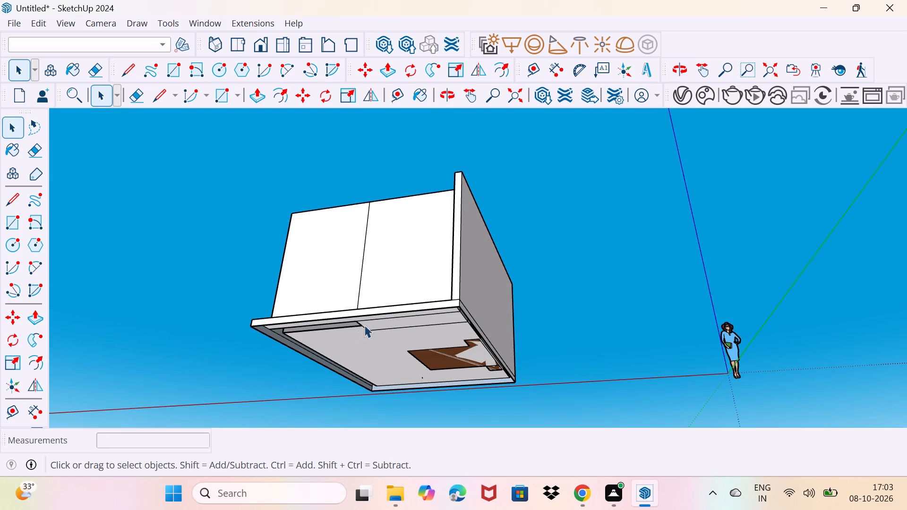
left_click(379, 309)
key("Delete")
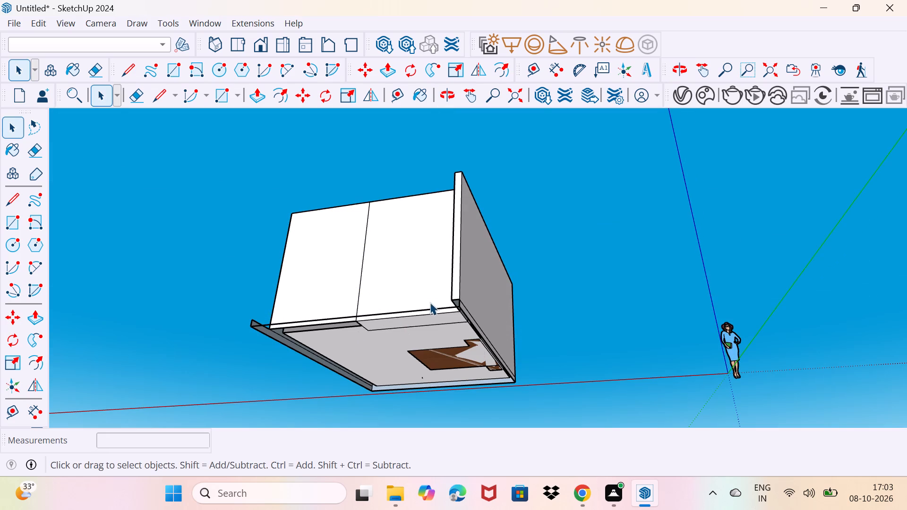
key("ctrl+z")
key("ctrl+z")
Examine the side wall and floor slab from outside, and the recess opening from inside the room.
middle_click_drag(409, 323, 430, 432)
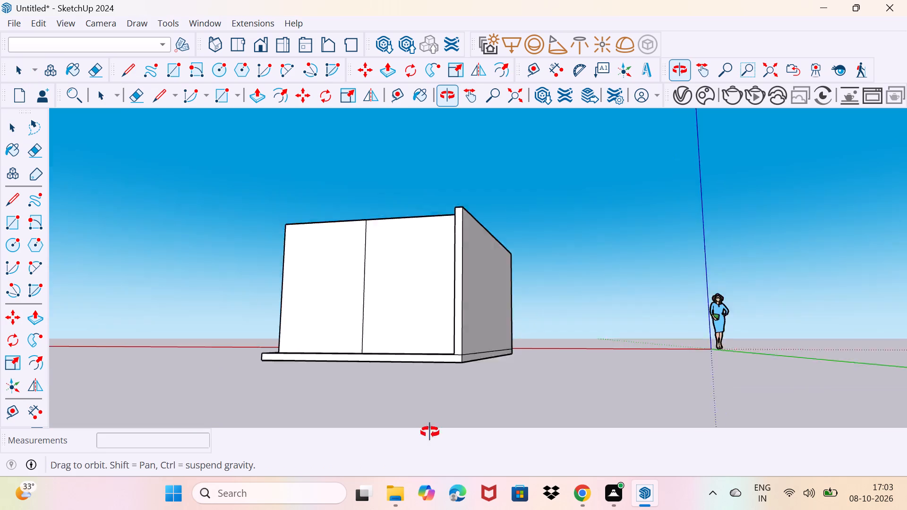
middle_click_drag(430, 432, 530, 457)
middle_click_drag(441, 382, 432, 402)
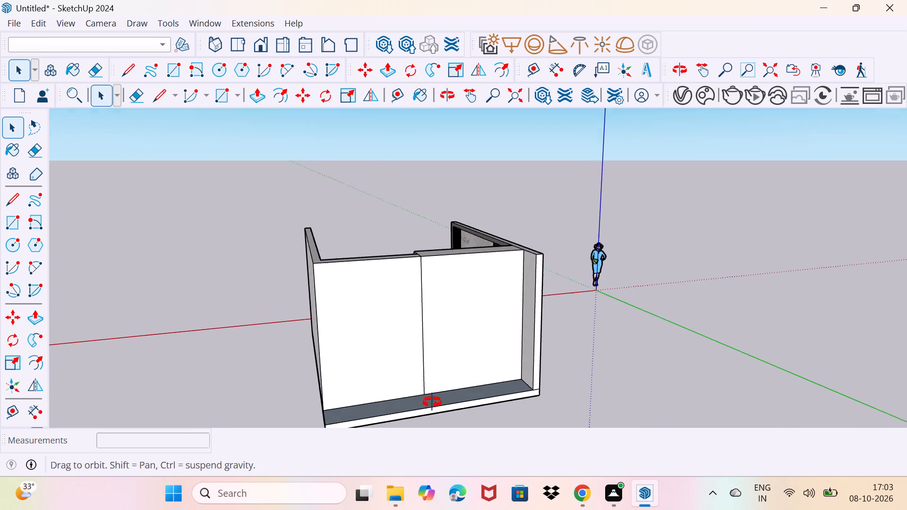
middle_click_drag(432, 402, 431, 406)
middle_click_drag(415, 406, 388, 288)
middle_click_drag(375, 286, 384, 314)
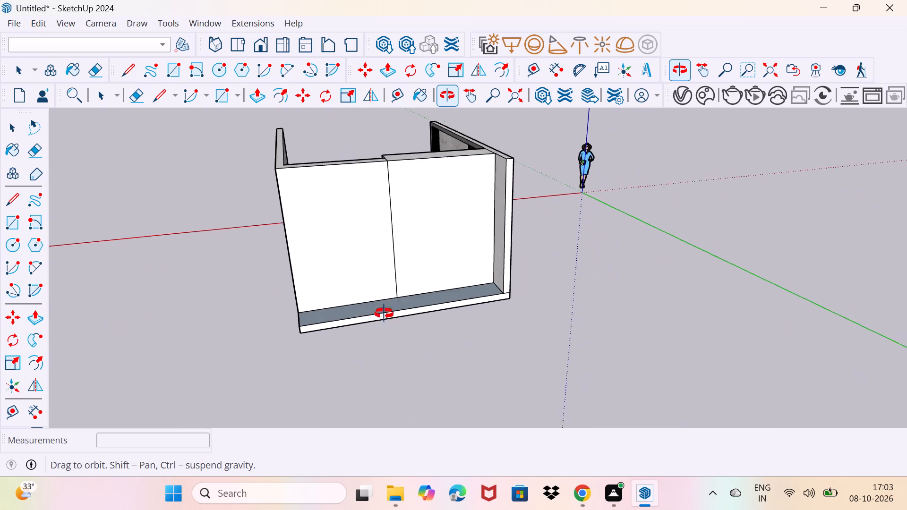
middle_click_drag(384, 314, 281, 439)
middle_click_drag(436, 245, 146, 202)
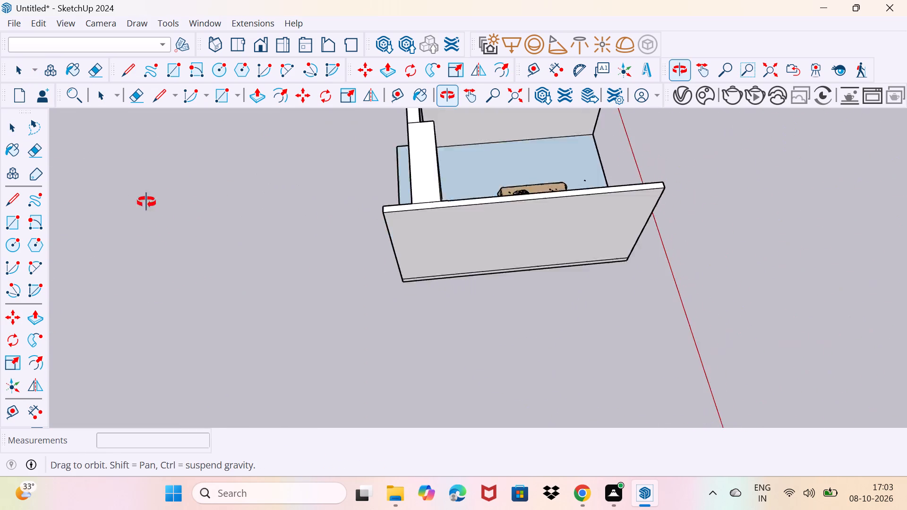
middle_click_drag(146, 202, 133, 186)
middle_click_drag(532, 159, 199, 76)
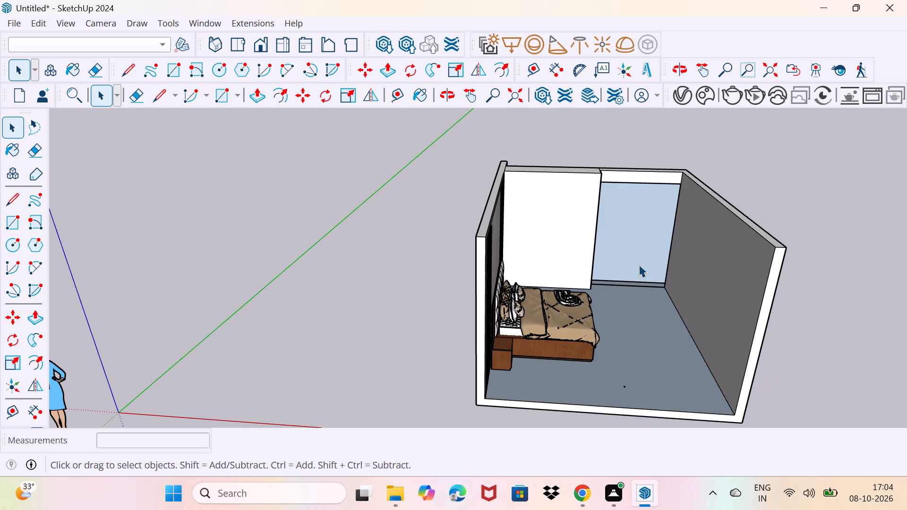
scroll(629, 276, "up", 3)
middle_click_drag(629, 276, 605, 299)
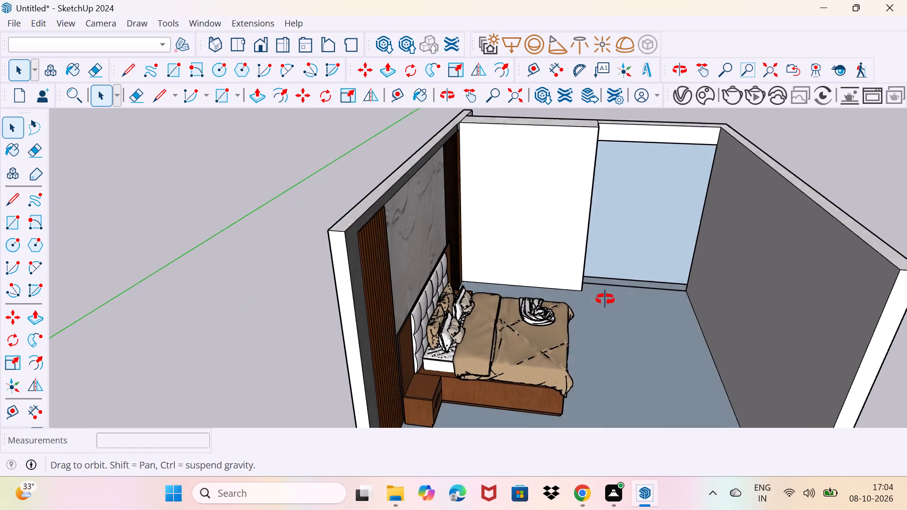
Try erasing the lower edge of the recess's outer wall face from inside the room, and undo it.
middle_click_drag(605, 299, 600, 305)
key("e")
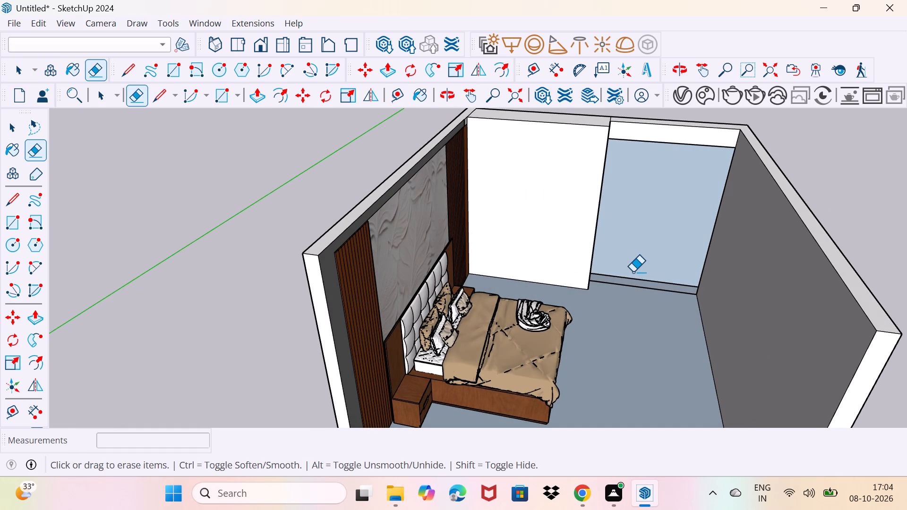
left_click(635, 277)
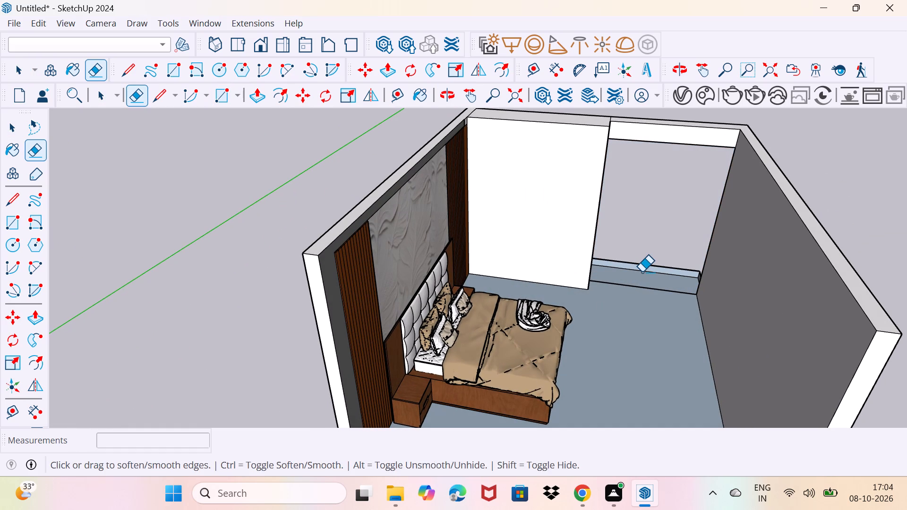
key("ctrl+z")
Delete the outer wall face that closes off the recess in the side wall.
left_click(651, 225)
key("space")
left_click(659, 209)
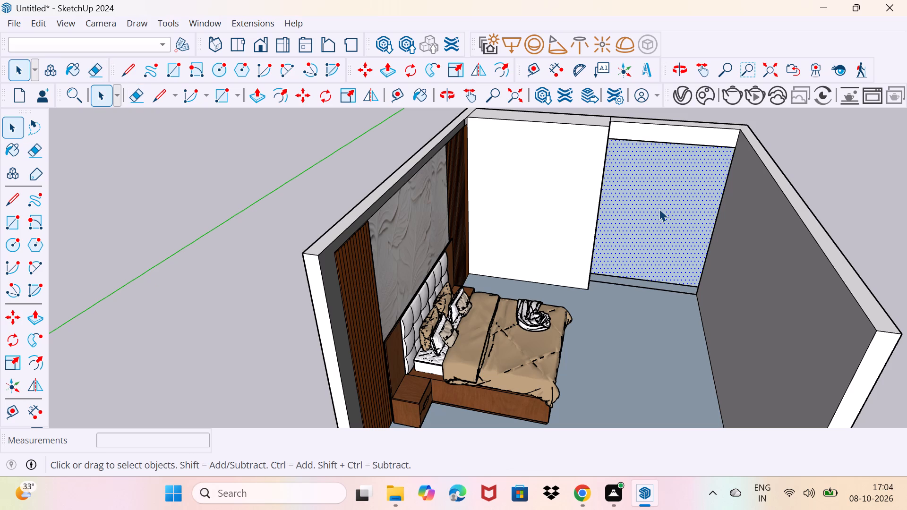
key("Delete")
Cap the exposed wall end beside the opening from outside with a rectangle about 11 9/16" by 10'.
scroll(661, 230, "down", 3)
middle_click_drag(667, 232, 461, 242)
scroll(491, 246, "down", 7)
middle_click_drag(675, 287, 339, 212)
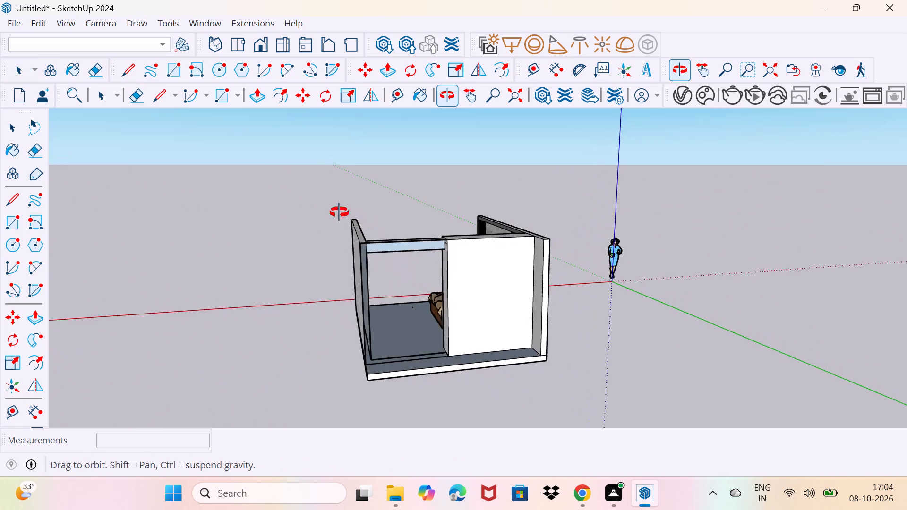
middle_click_drag(339, 212, 336, 212)
scroll(393, 358, "up", 8)
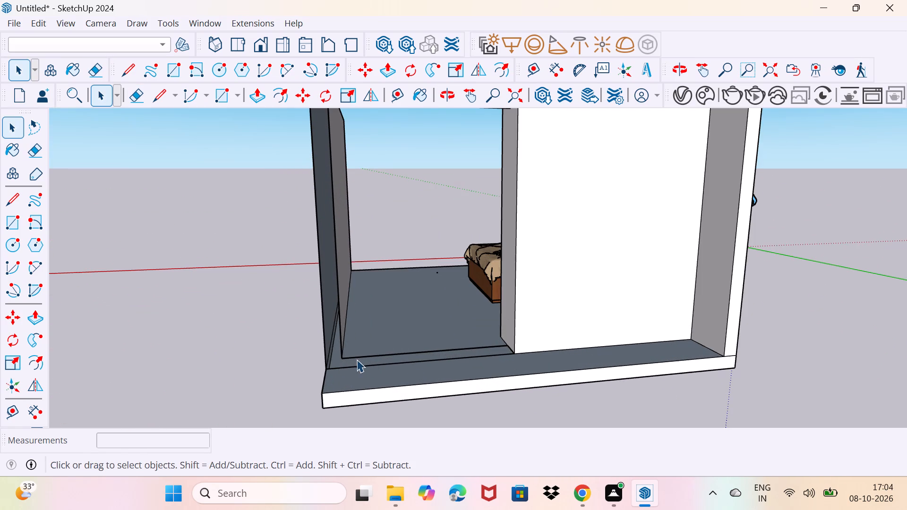
middle_click_drag(351, 357, 284, 359)
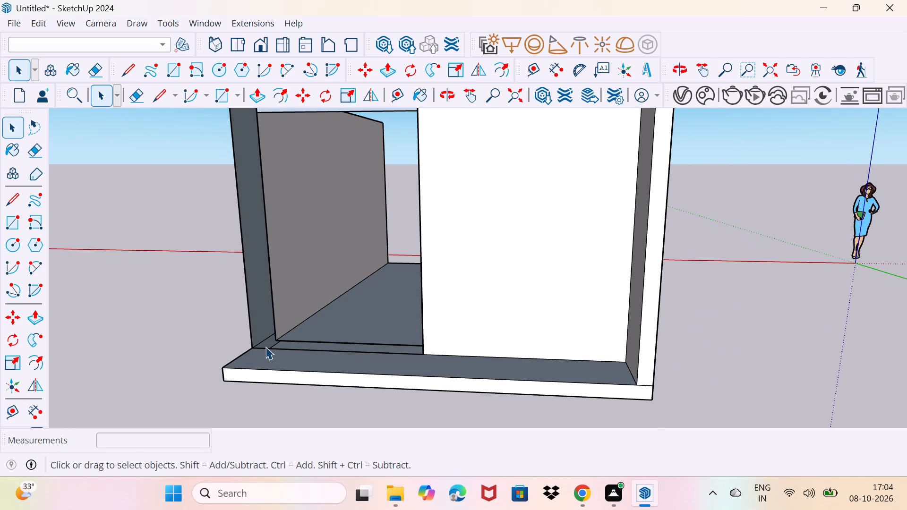
key("r")
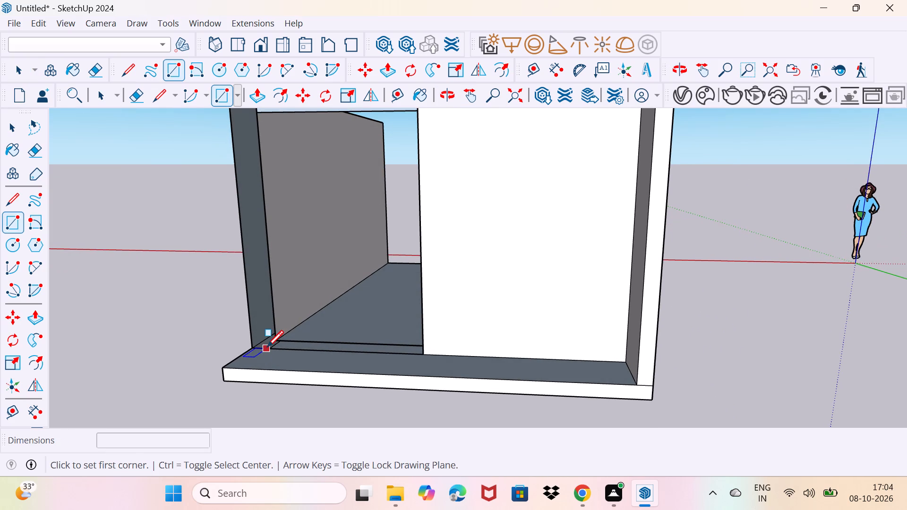
left_click(251, 347)
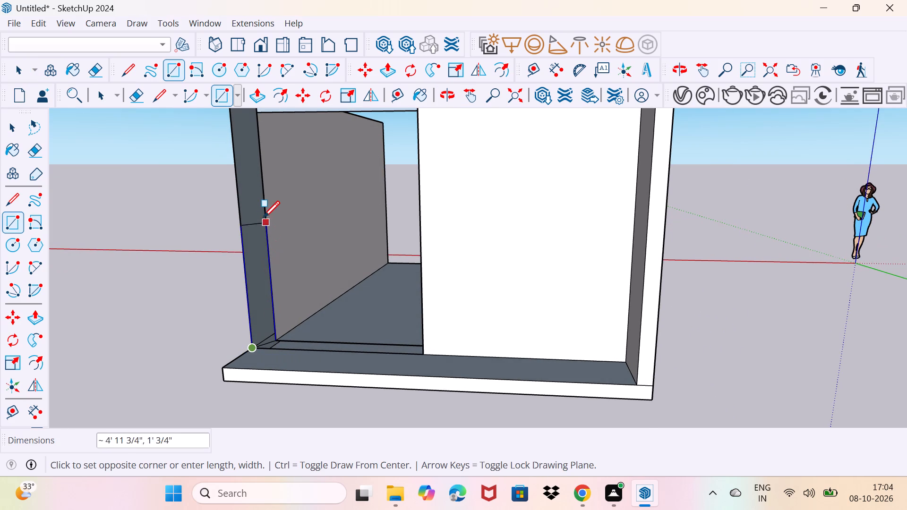
middle_click_drag(264, 180, 306, 282)
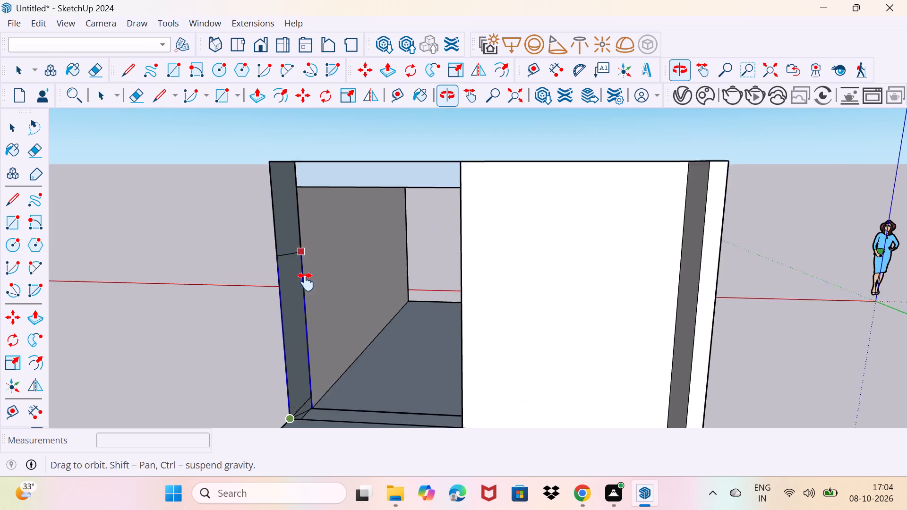
middle_click_drag(306, 282, 306, 285)
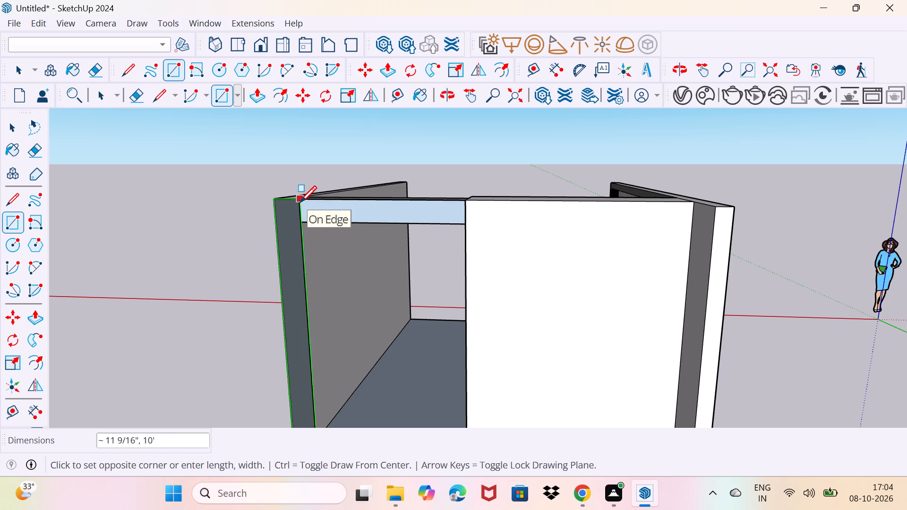
left_click(300, 202)
Delete the face covering the opening beside the newly capped wall end.
scroll(313, 242, "down", 3)
key("space")
left_click(346, 257)
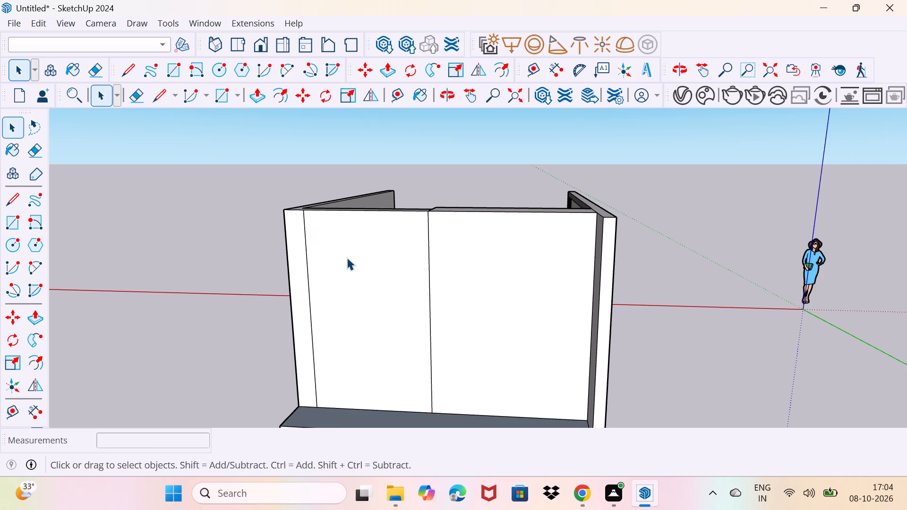
key("Delete")
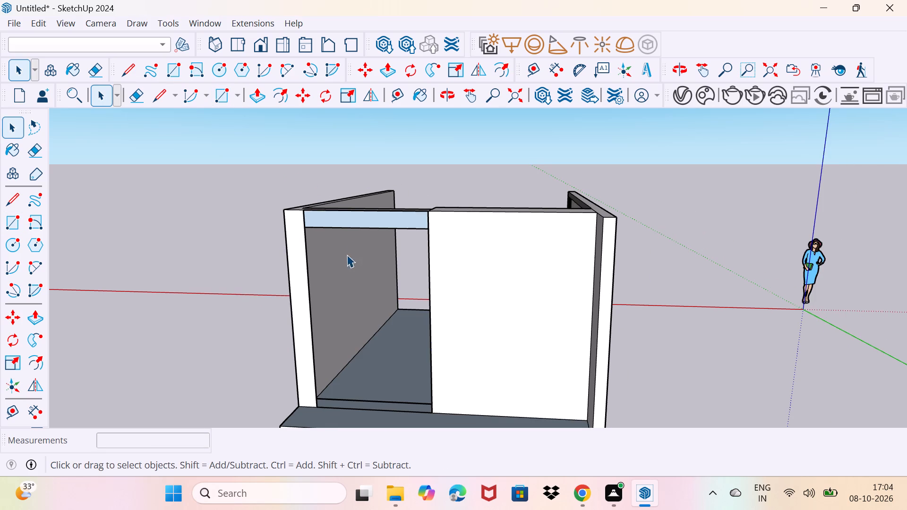
Draw a rectangle about 10 1/2" by 5' 11 1/8" across the outer side of the beam above the opening.
middle_click_drag(325, 226, 324, 250)
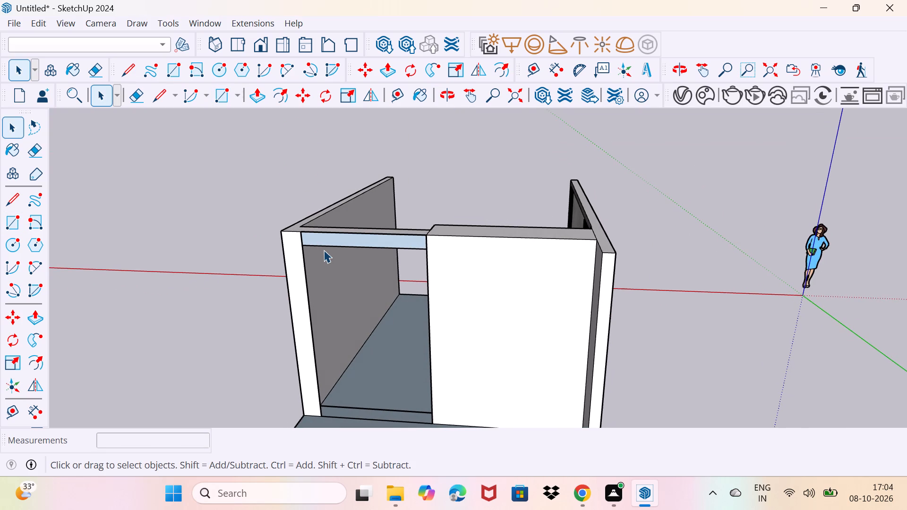
key("r")
left_click(300, 233)
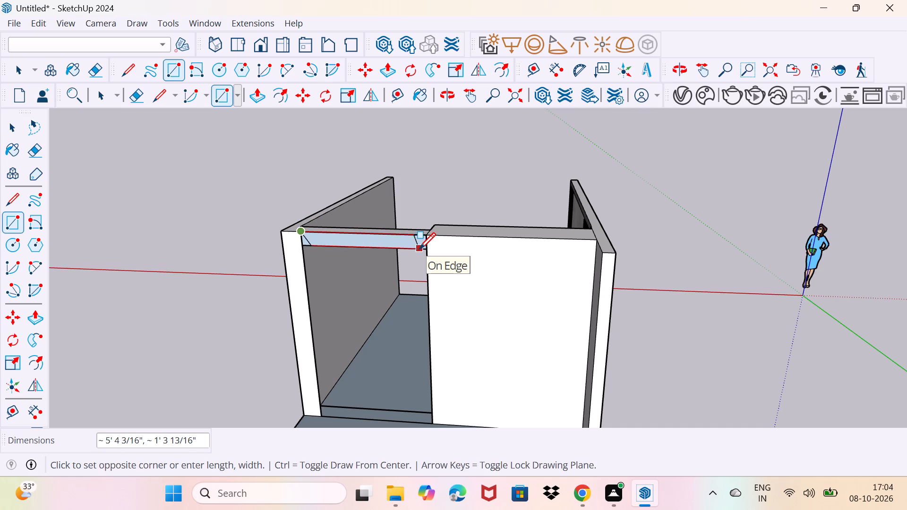
key("Escape")
middle_click_drag(340, 246, 421, 235)
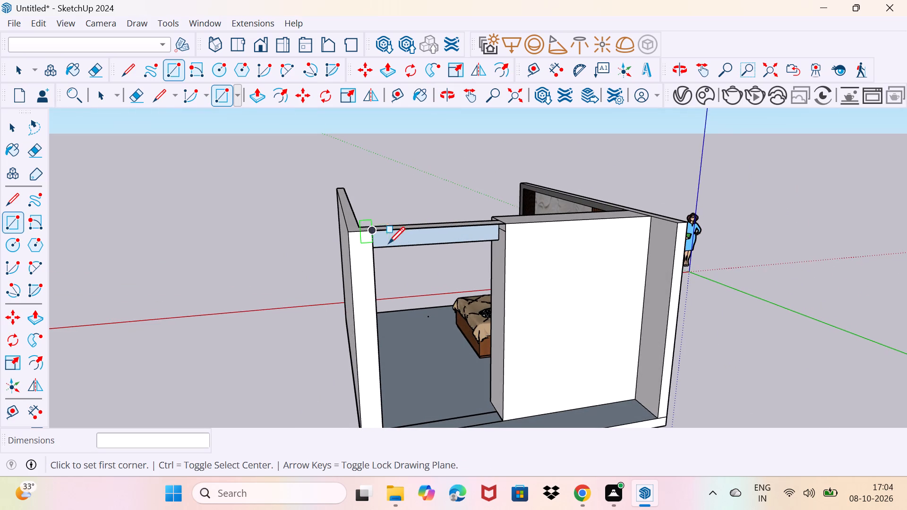
scroll(389, 246, "up", 3)
left_click(363, 229)
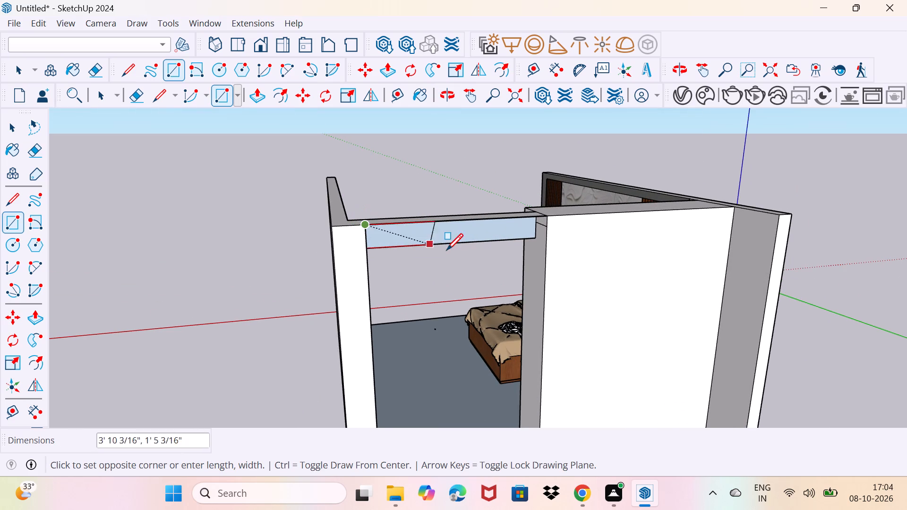
left_click(548, 242)
Delete the face filling the opening below the beam.
key("space")
left_click(499, 267)
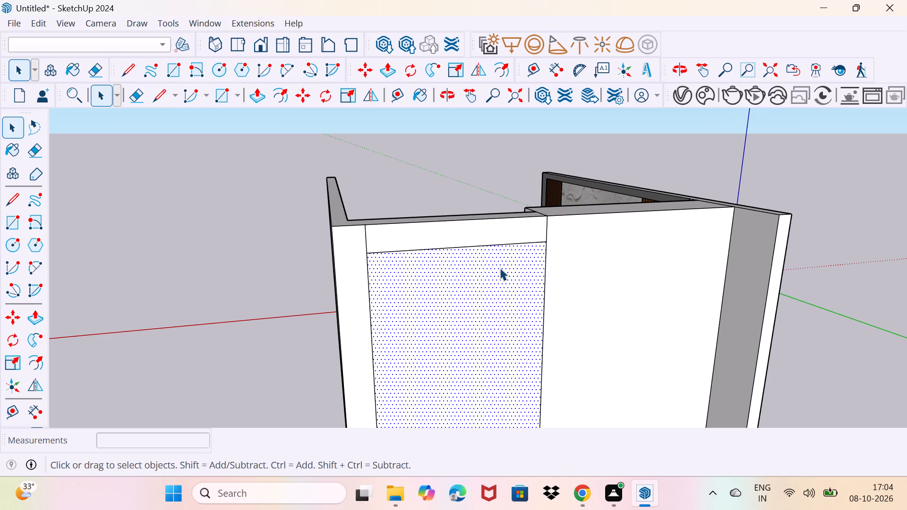
key("Delete")
Examine the side-wall opening, its sill and its beam from outside, above and within the room.
scroll(494, 315, "down", 7)
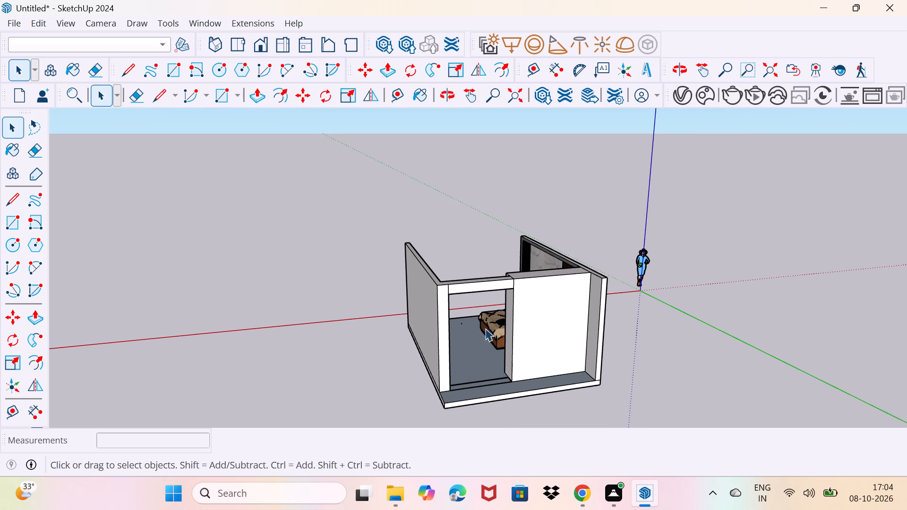
middle_click_drag(471, 383, 446, 280)
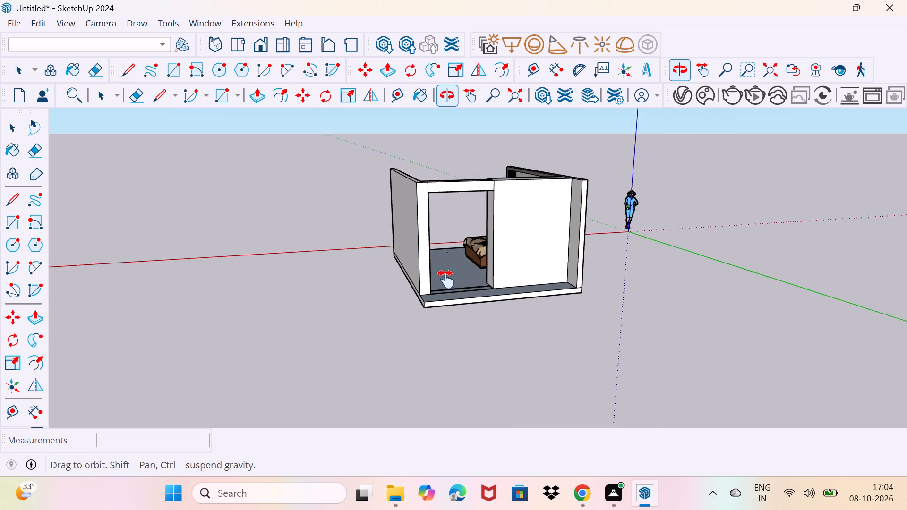
middle_click_drag(446, 280, 443, 275)
scroll(445, 279, "up", 8)
middle_click_drag(445, 267, 403, 334)
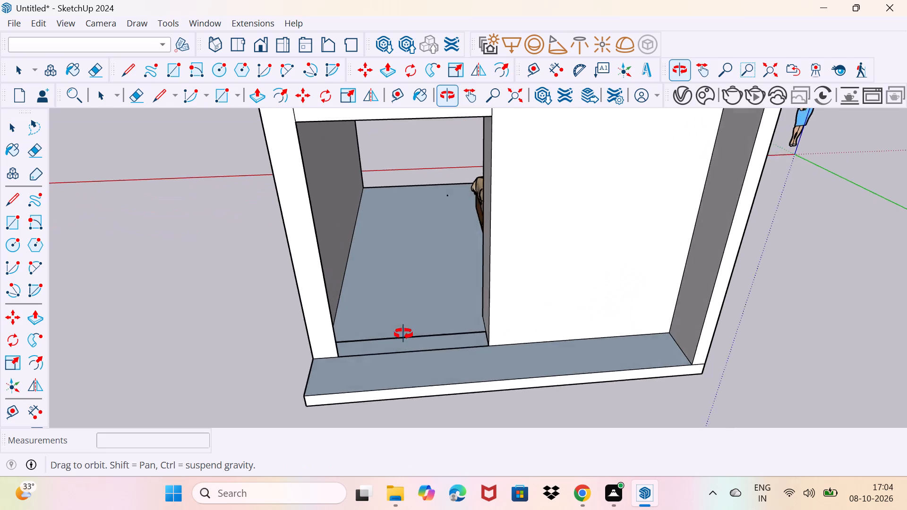
middle_click_drag(403, 334, 288, 398)
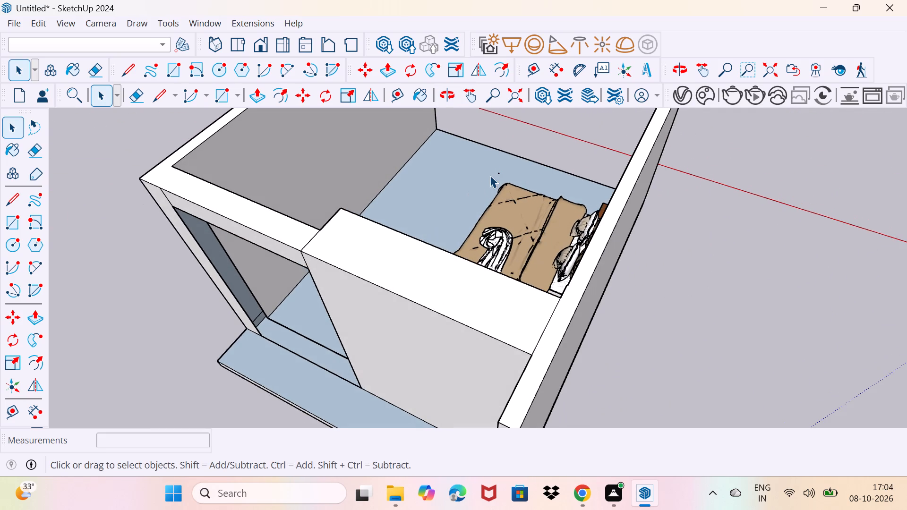
middle_click_drag(490, 175, 75, 301)
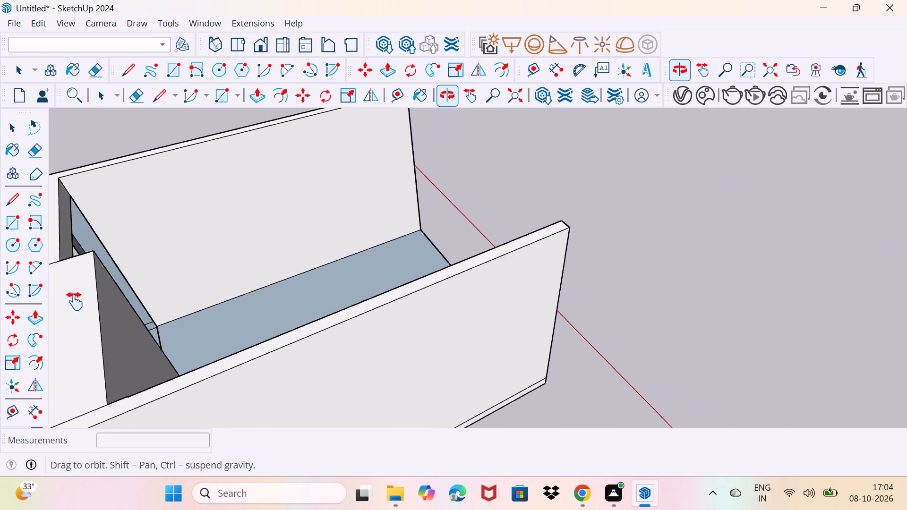
middle_click_drag(75, 301, 67, 297)
middle_click_drag(171, 235, 461, 279)
middle_click_drag(489, 301, 312, 260)
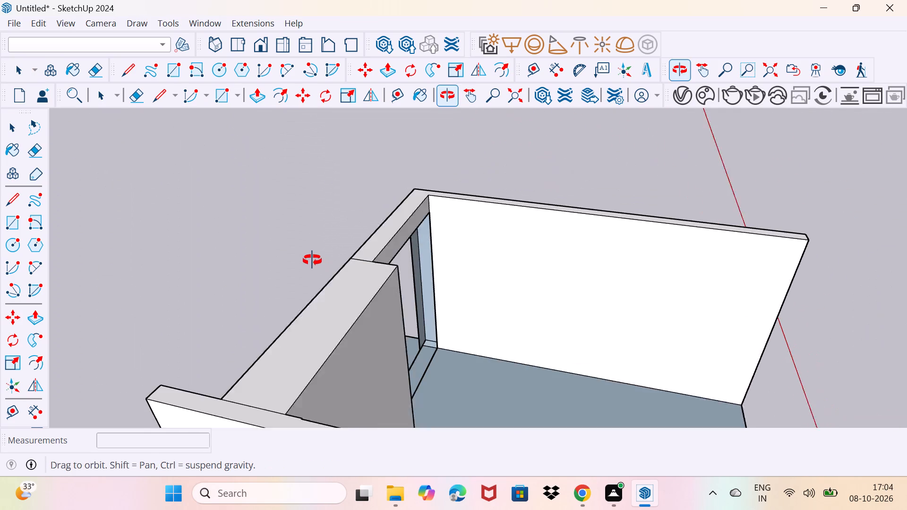
middle_click_drag(312, 260, 312, 260)
Push the narrow jamb face of the opening back 11 1/4", and adjust the thin strip left at the room corner.
scroll(428, 337, "up", 4)
middle_click_drag(429, 333, 383, 322)
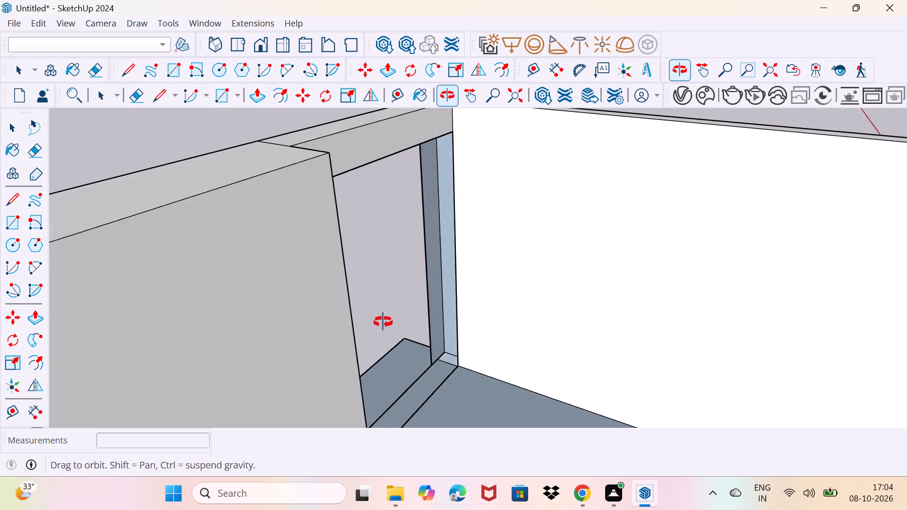
middle_click_drag(383, 322, 424, 311)
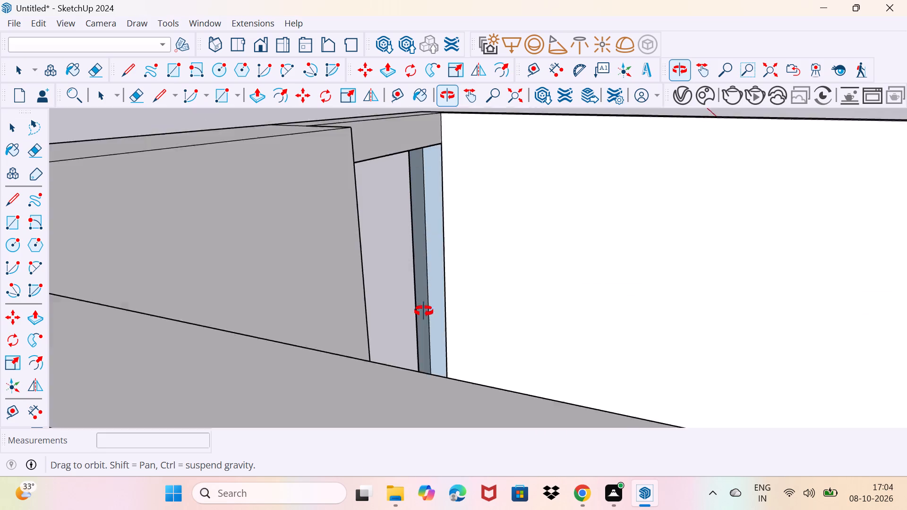
middle_click_drag(424, 311, 382, 311)
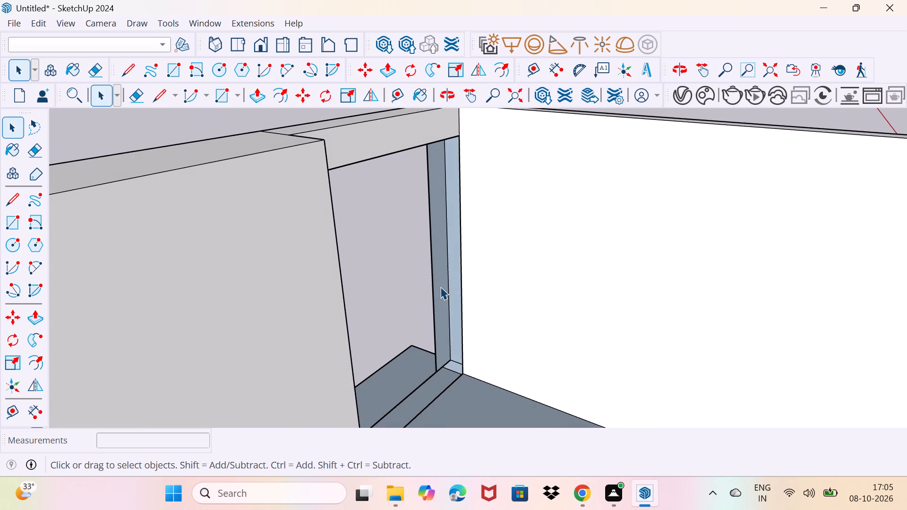
key("p")
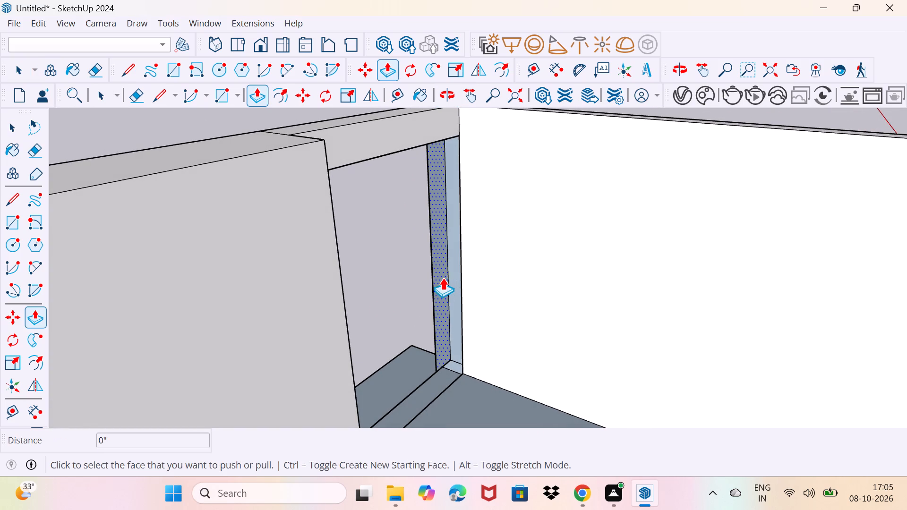
left_click(443, 278)
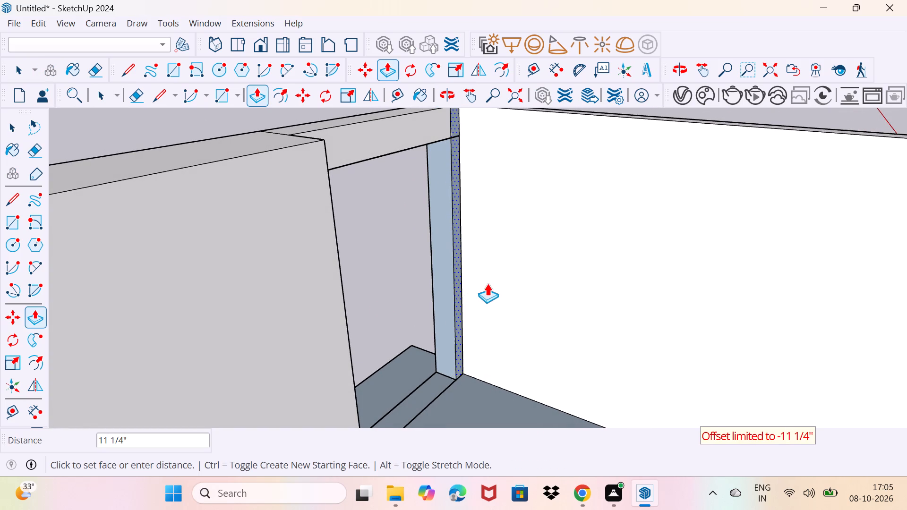
left_click(487, 283)
left_click(457, 314)
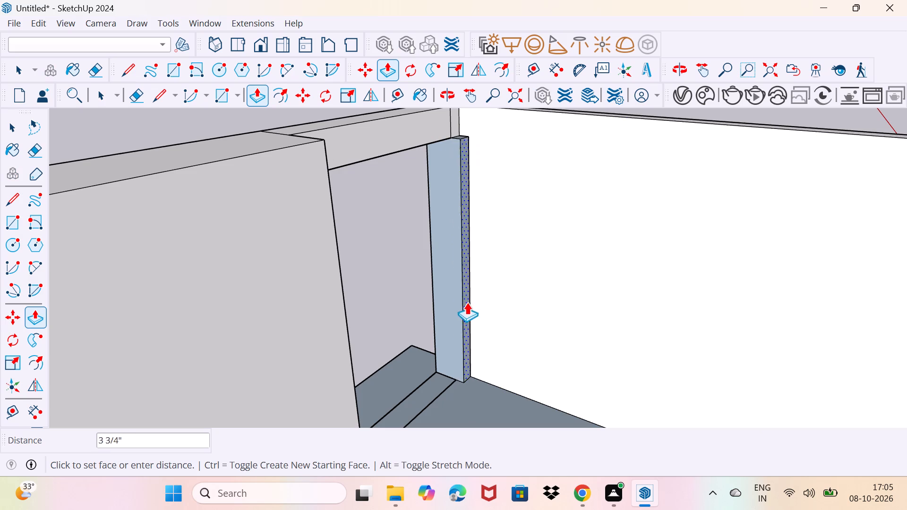
left_click(470, 260)
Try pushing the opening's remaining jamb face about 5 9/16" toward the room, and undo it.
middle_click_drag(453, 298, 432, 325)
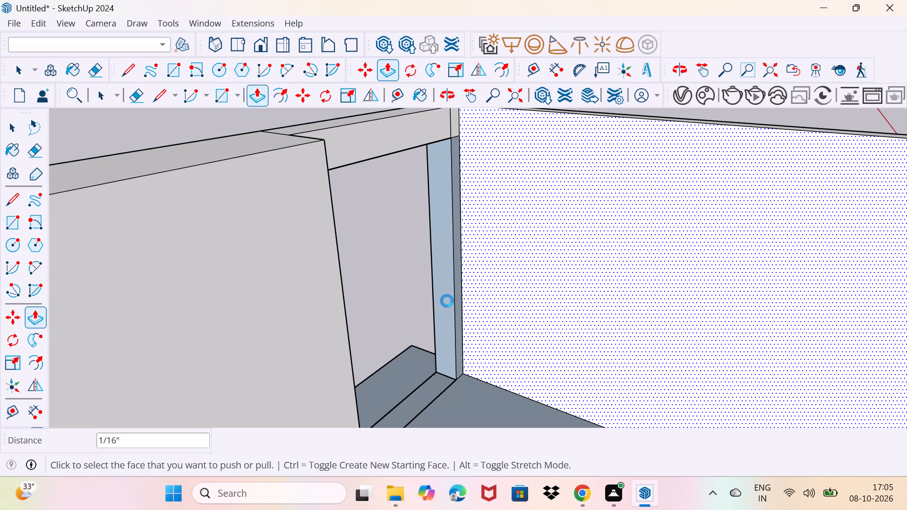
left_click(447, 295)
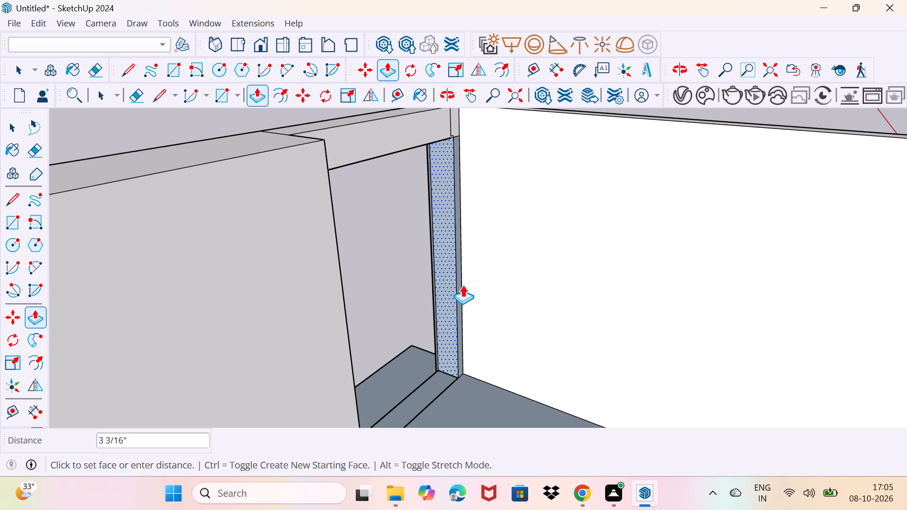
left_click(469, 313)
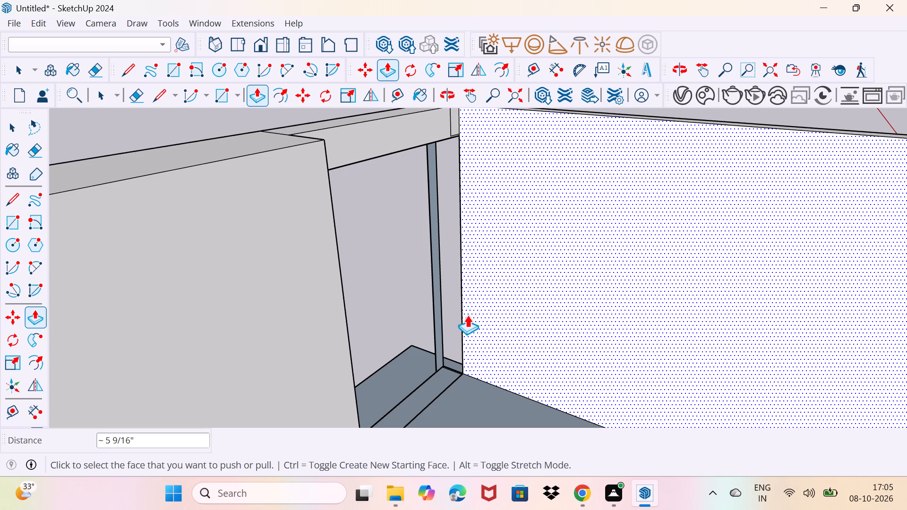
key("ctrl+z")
Push the opening's jamb face in small increments, starting with 11/16", until it meets the room's inner wall corner.
left_click(448, 340)
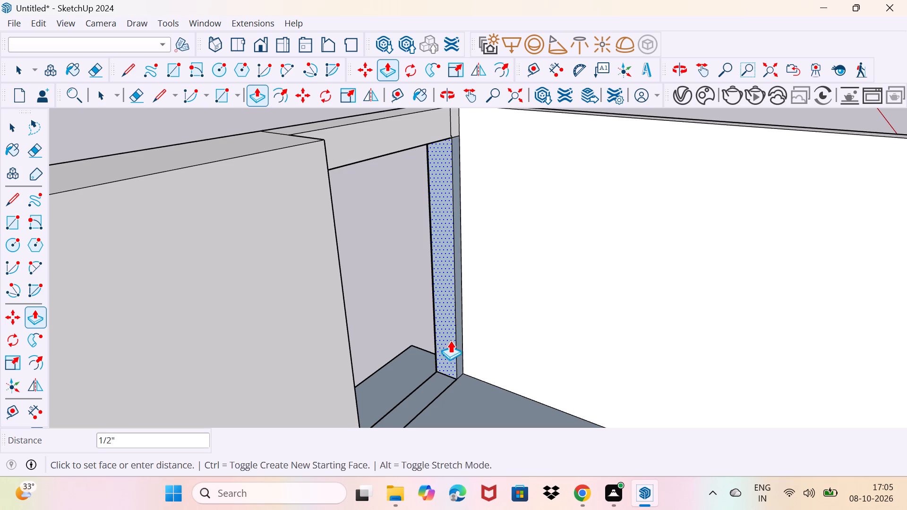
left_click(445, 349)
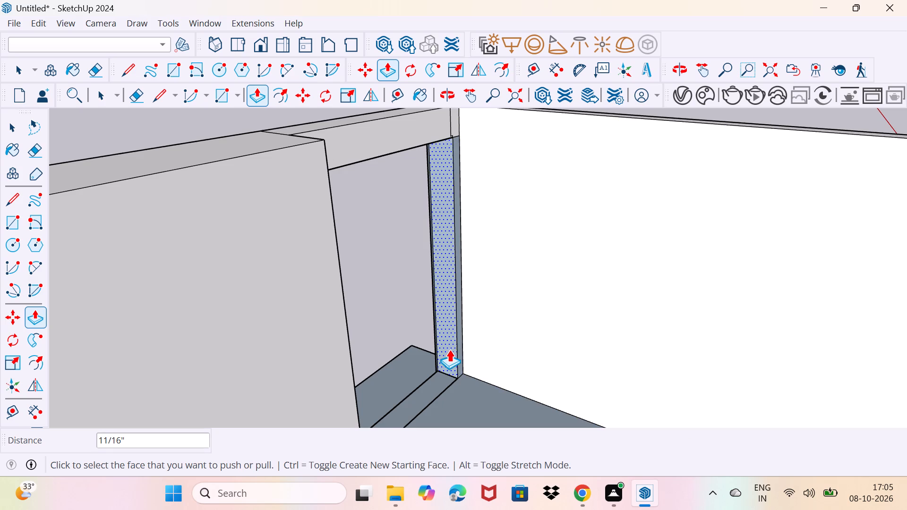
left_click_drag(448, 349, 453, 348)
left_click_drag(458, 344, 462, 343)
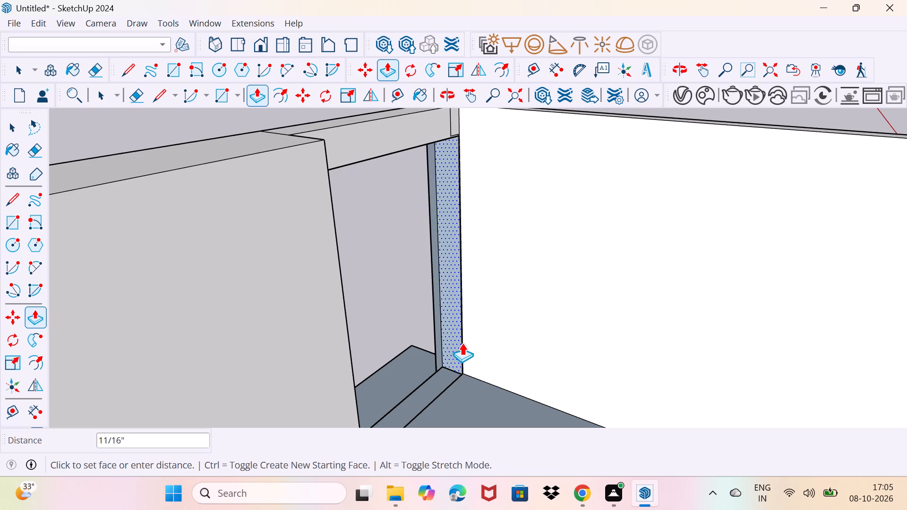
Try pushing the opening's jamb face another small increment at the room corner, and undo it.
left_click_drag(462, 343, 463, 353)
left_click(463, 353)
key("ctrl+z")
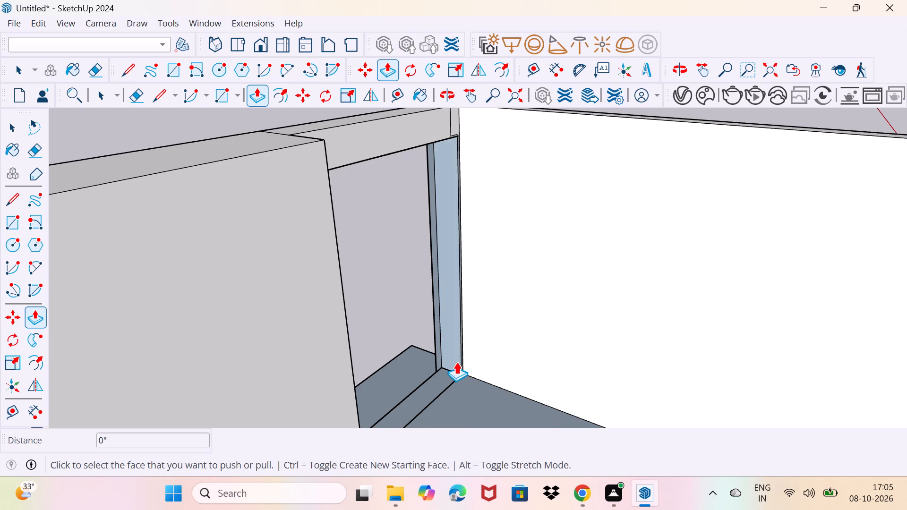
Undo the earlier pushes of the side-wall opening's jamb faces, checking the corner from inside and outside the room.
middle_click_drag(419, 253, 556, 276)
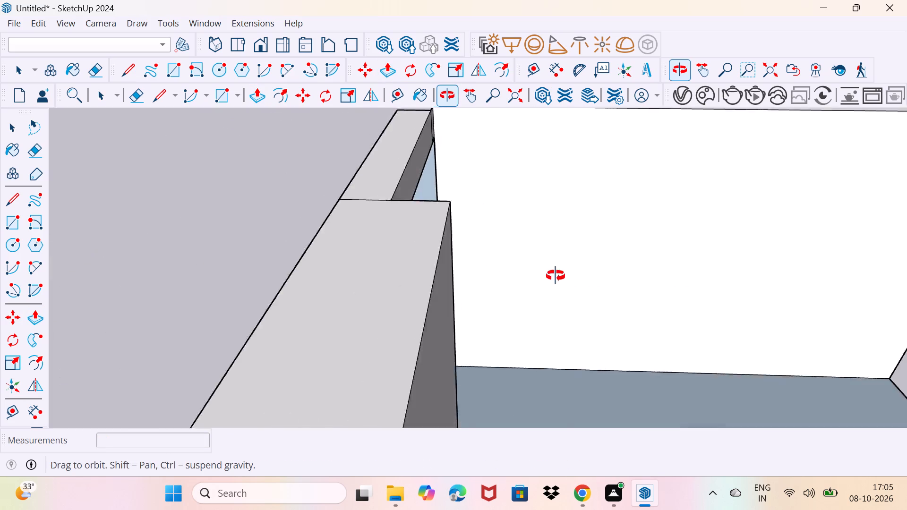
middle_click_drag(556, 276, 646, 261)
key("ctrl+z")
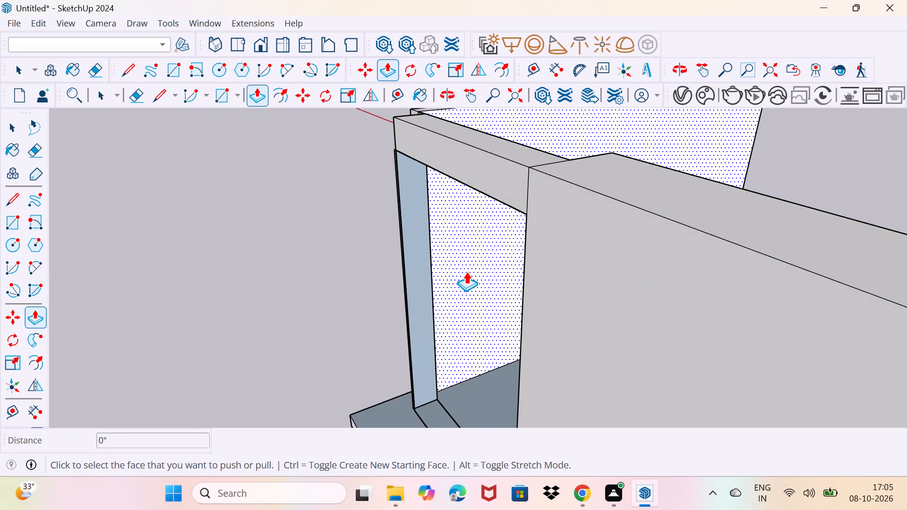
key("ctrl+z")
middle_click_drag(461, 270, 282, 295)
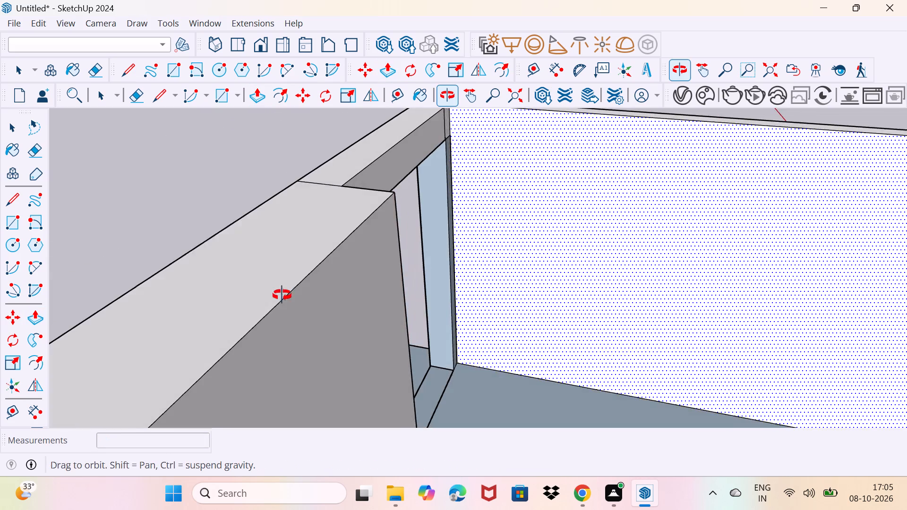
middle_click_drag(282, 295, 282, 296)
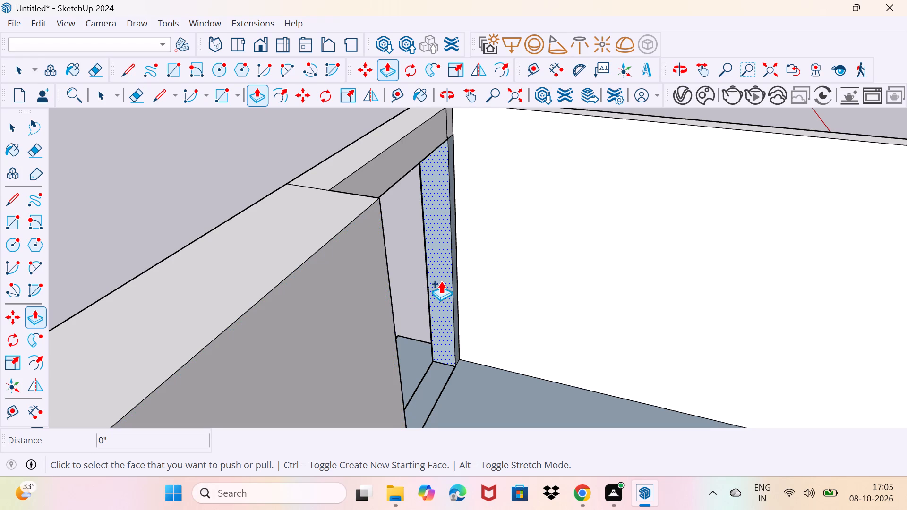
scroll(441, 281, "up", 1)
key("space")
scroll(455, 325, "down", 4)
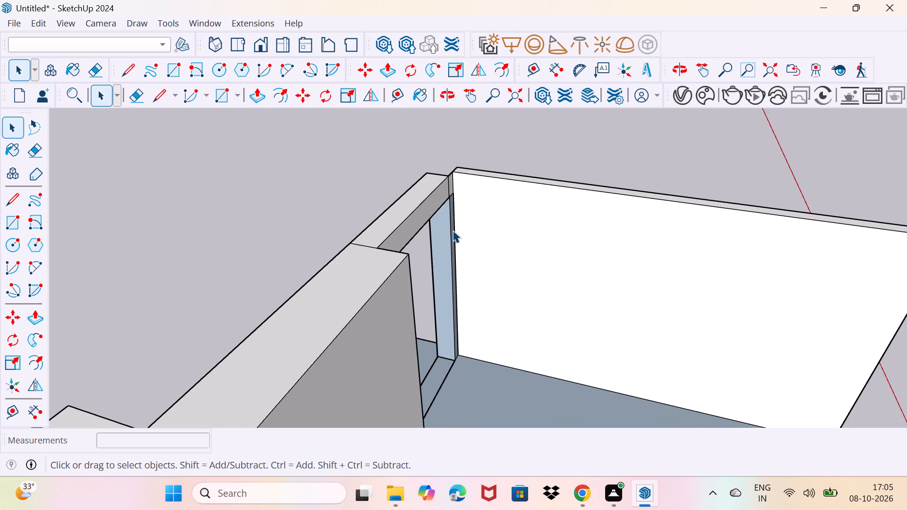
middle_click_drag(452, 223, 797, 269)
middle_click_drag(507, 324, 596, 284)
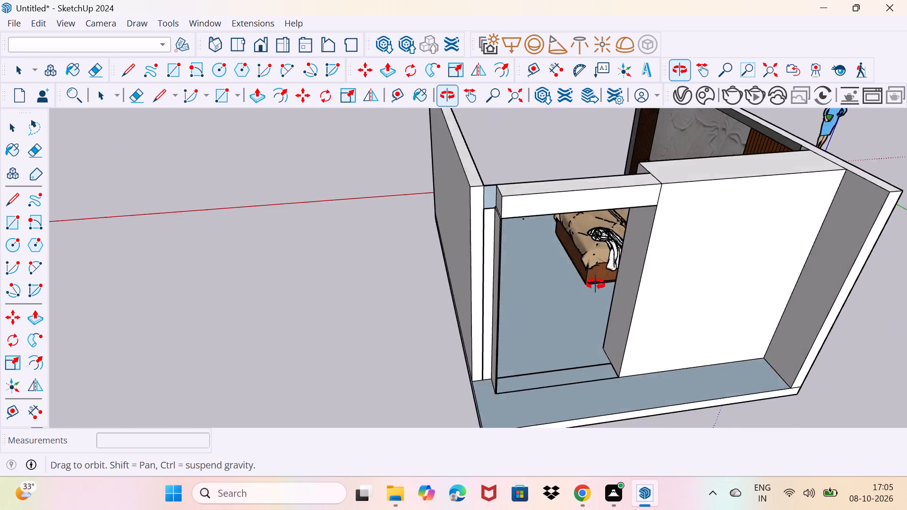
middle_click_drag(596, 284, 619, 270)
key("ctrl+z")
key("ctrl+z")
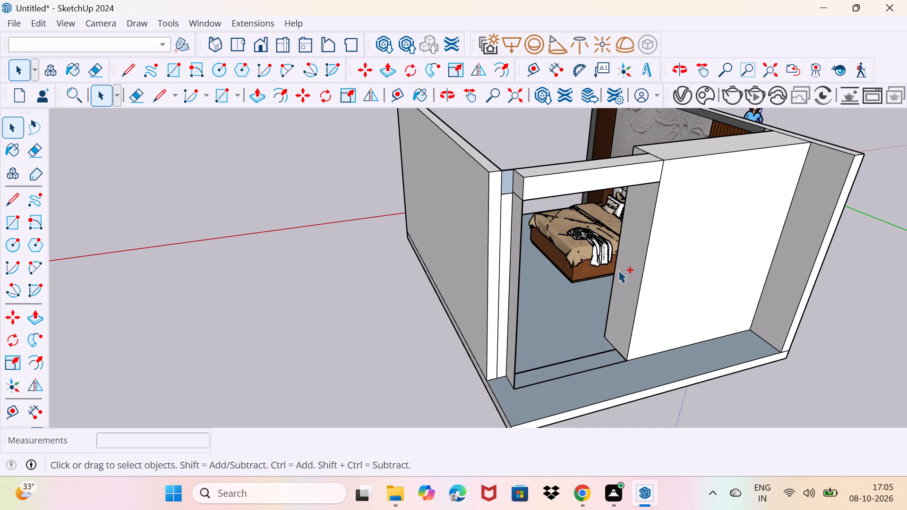
key("ctrl+z")
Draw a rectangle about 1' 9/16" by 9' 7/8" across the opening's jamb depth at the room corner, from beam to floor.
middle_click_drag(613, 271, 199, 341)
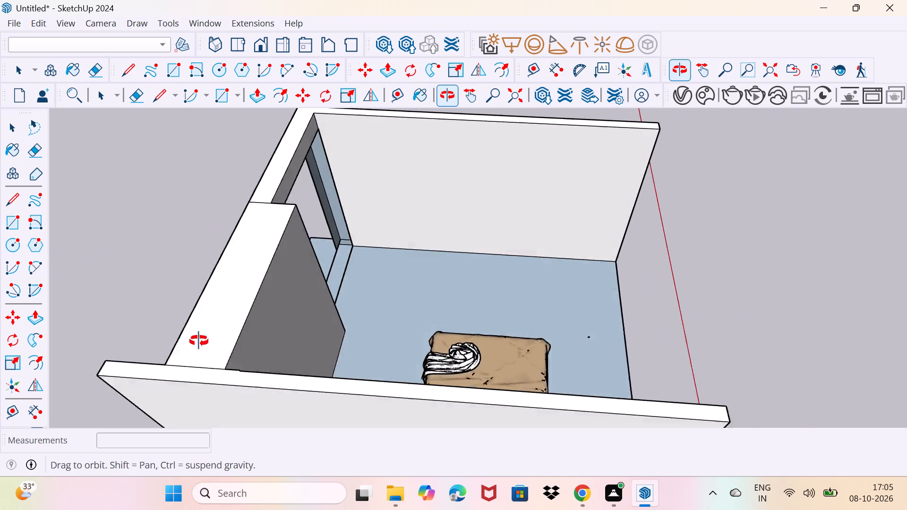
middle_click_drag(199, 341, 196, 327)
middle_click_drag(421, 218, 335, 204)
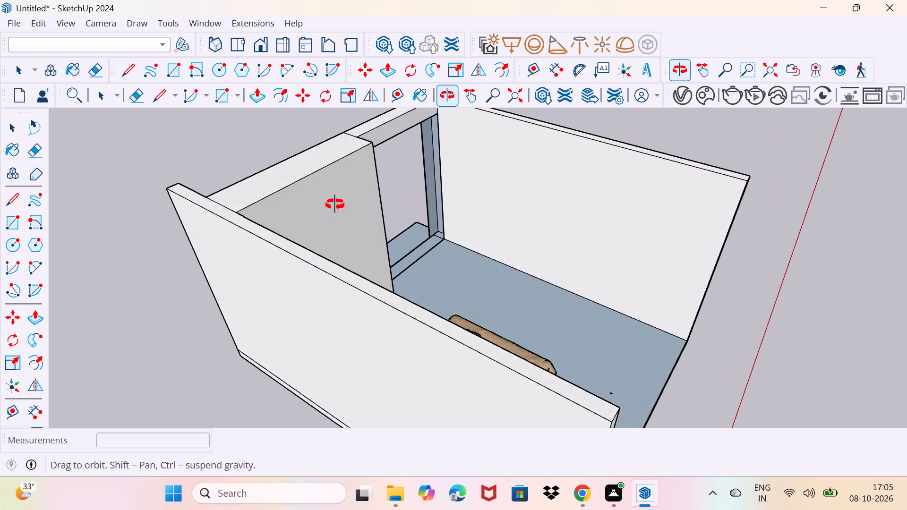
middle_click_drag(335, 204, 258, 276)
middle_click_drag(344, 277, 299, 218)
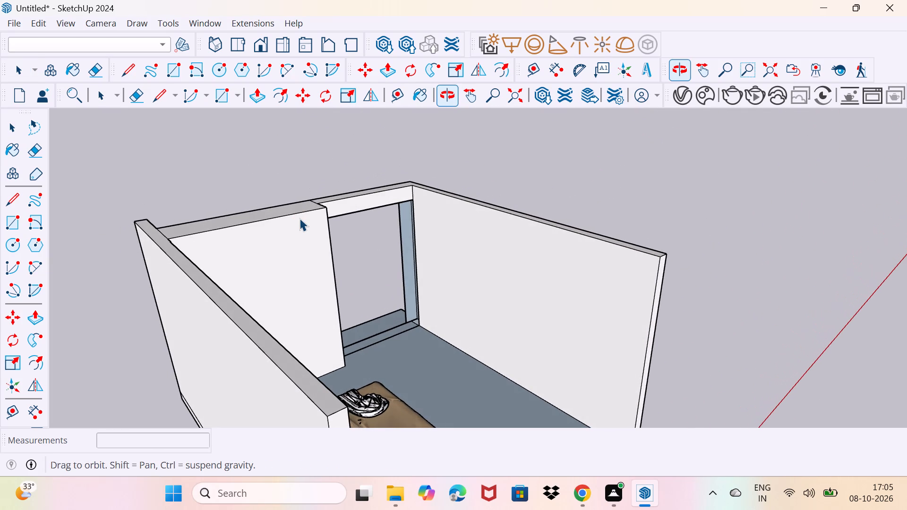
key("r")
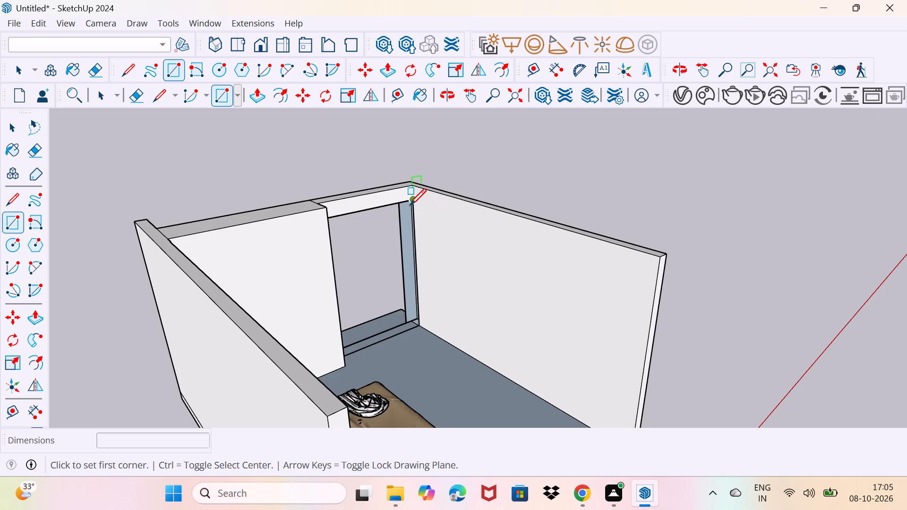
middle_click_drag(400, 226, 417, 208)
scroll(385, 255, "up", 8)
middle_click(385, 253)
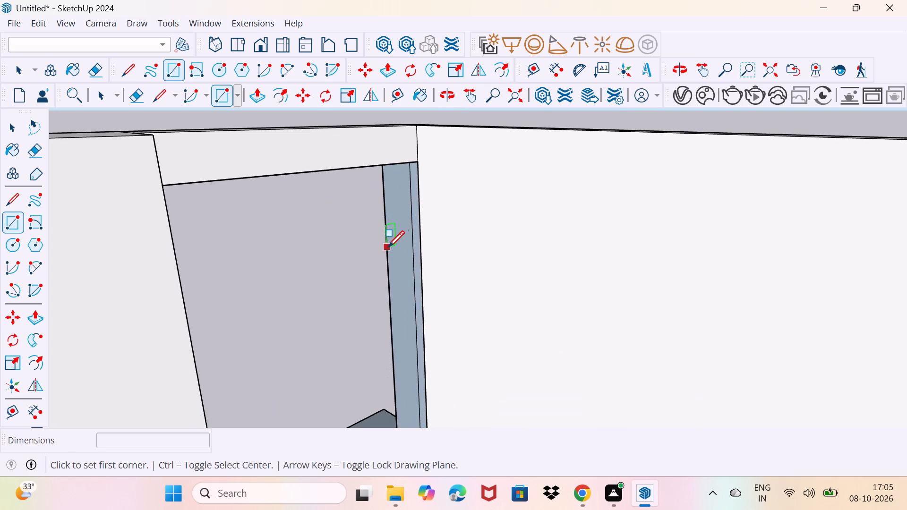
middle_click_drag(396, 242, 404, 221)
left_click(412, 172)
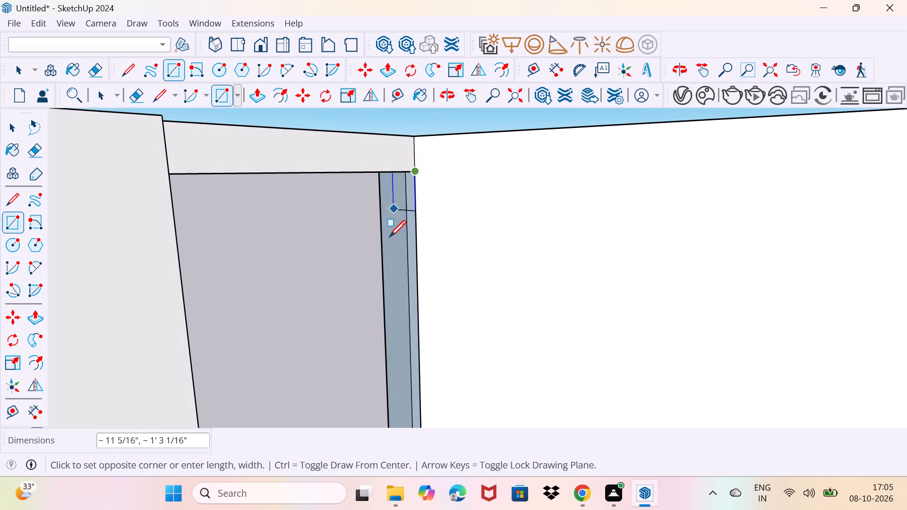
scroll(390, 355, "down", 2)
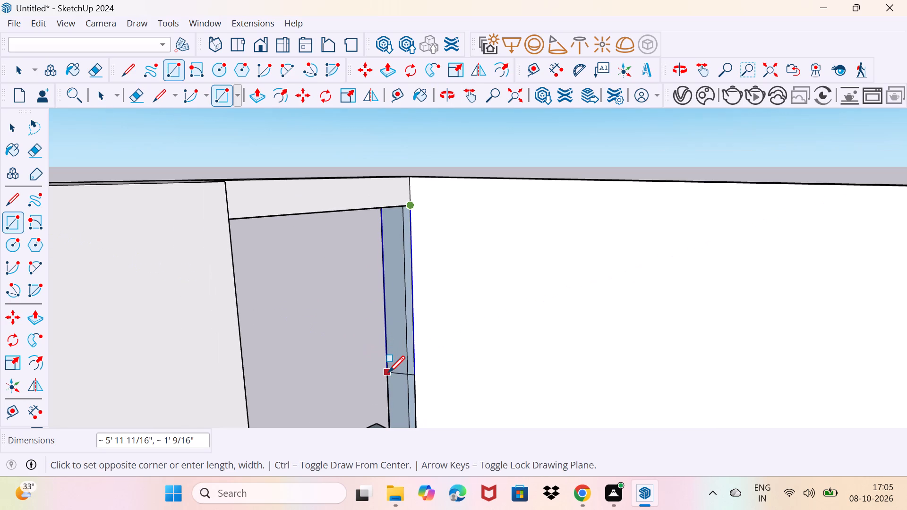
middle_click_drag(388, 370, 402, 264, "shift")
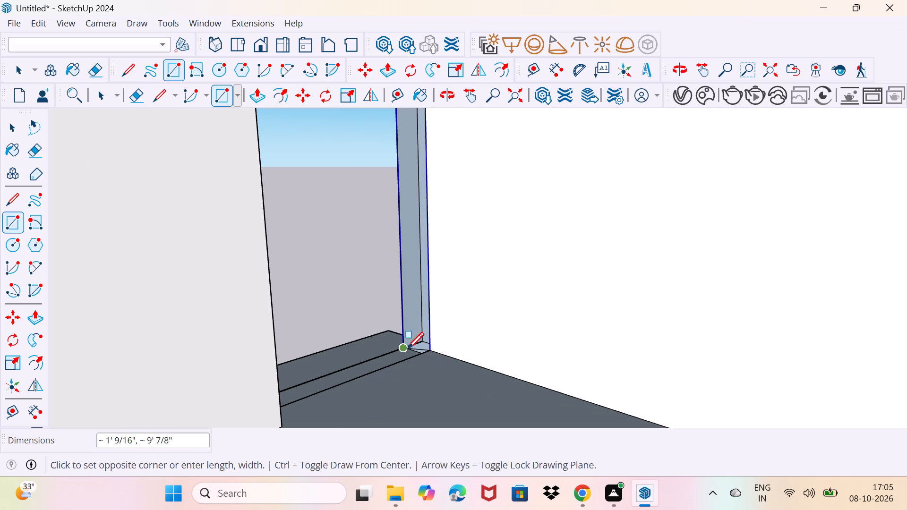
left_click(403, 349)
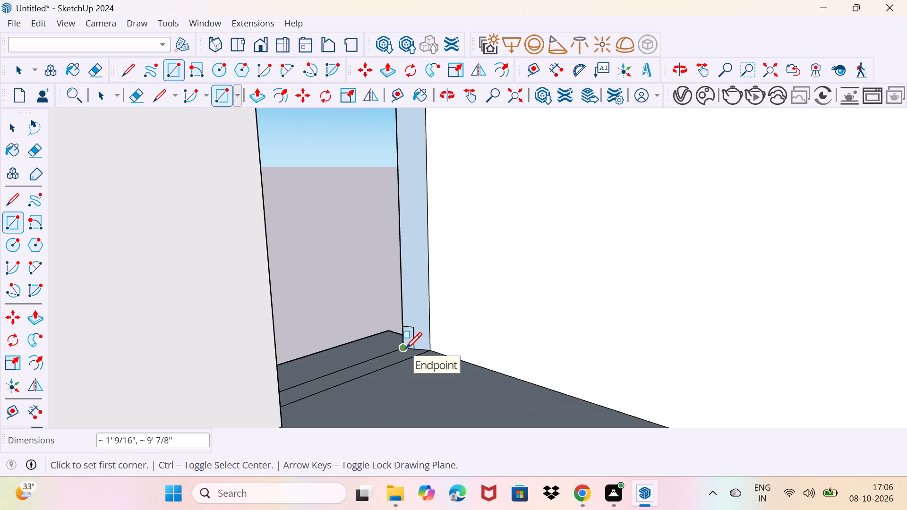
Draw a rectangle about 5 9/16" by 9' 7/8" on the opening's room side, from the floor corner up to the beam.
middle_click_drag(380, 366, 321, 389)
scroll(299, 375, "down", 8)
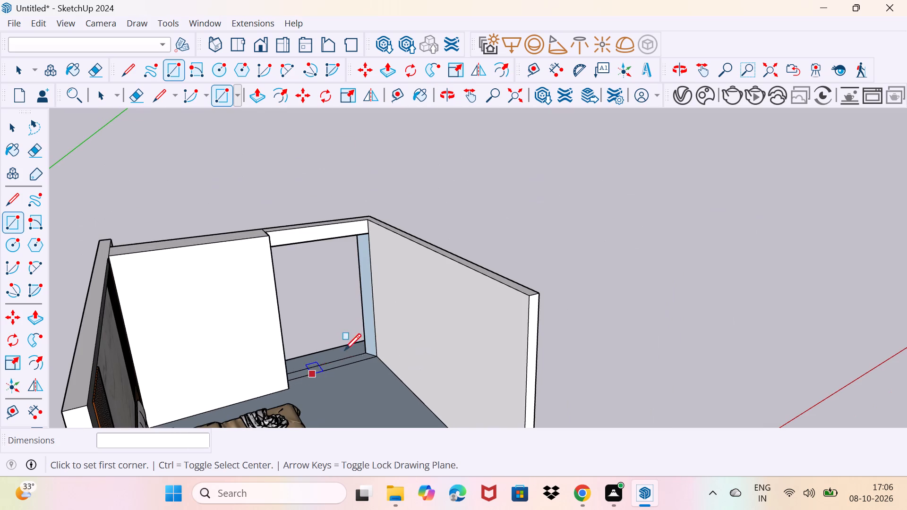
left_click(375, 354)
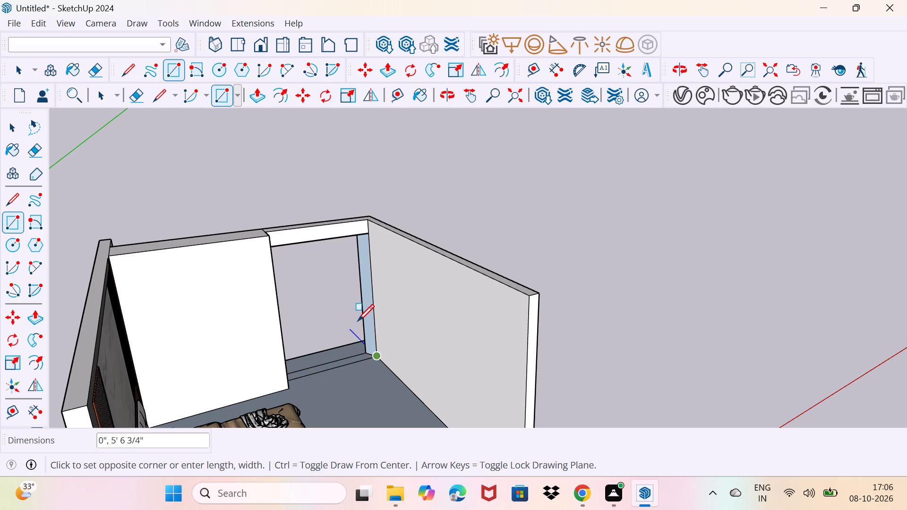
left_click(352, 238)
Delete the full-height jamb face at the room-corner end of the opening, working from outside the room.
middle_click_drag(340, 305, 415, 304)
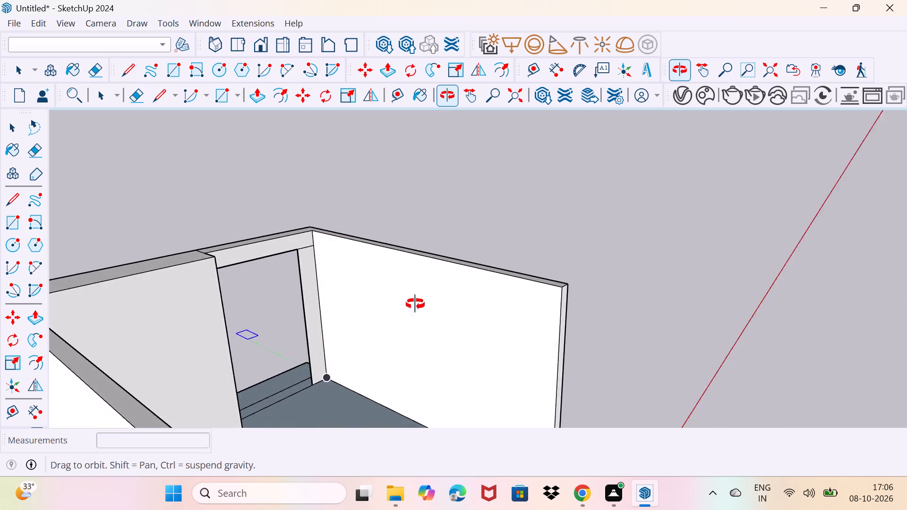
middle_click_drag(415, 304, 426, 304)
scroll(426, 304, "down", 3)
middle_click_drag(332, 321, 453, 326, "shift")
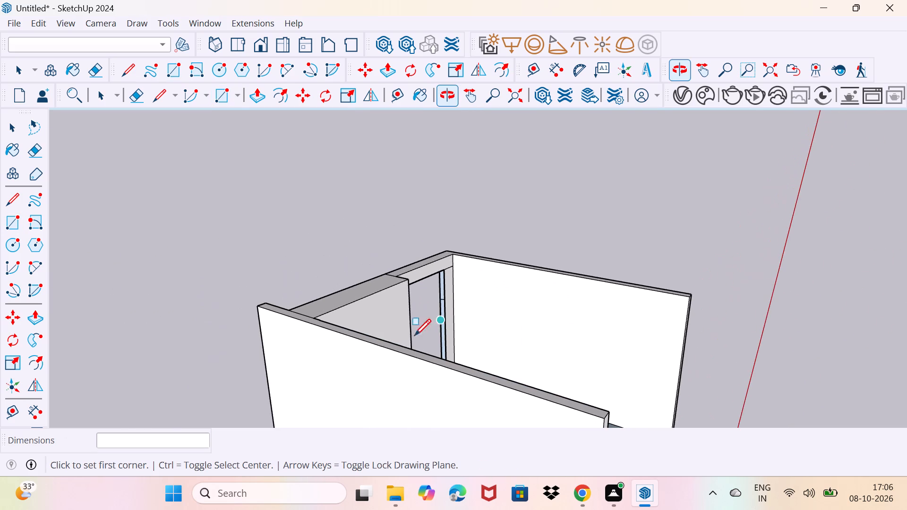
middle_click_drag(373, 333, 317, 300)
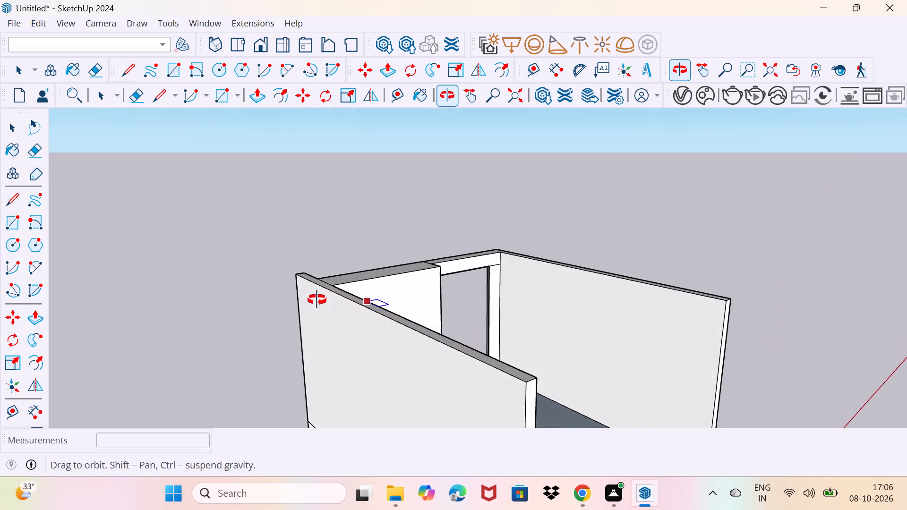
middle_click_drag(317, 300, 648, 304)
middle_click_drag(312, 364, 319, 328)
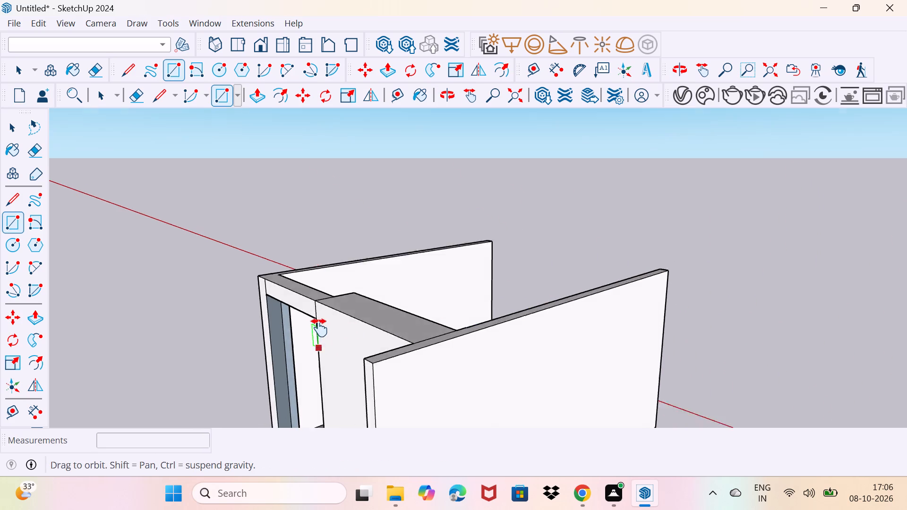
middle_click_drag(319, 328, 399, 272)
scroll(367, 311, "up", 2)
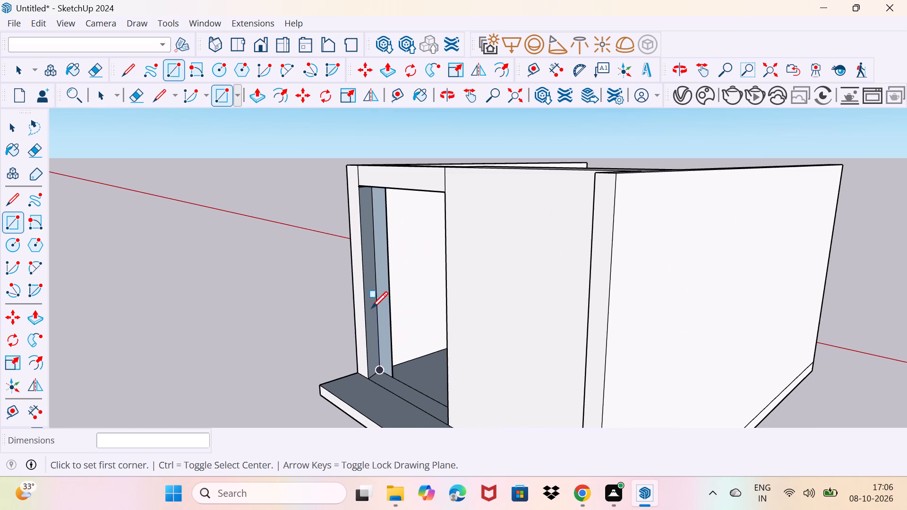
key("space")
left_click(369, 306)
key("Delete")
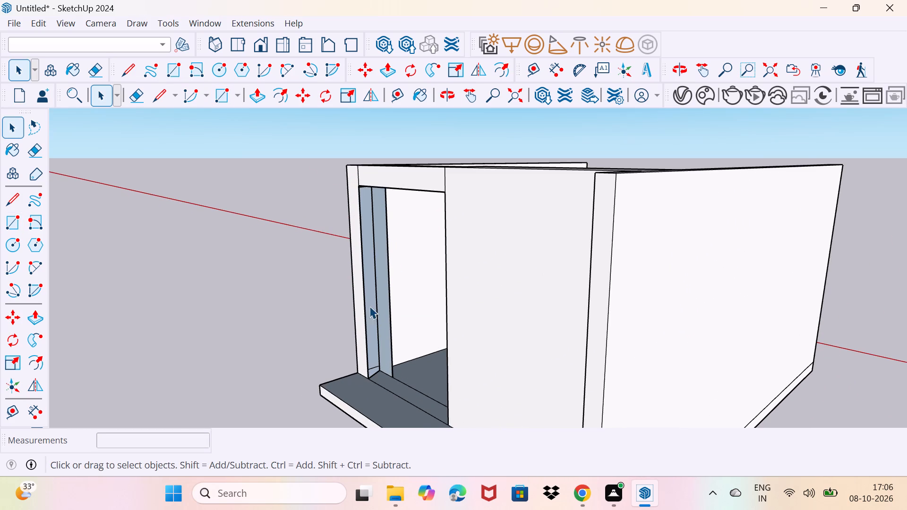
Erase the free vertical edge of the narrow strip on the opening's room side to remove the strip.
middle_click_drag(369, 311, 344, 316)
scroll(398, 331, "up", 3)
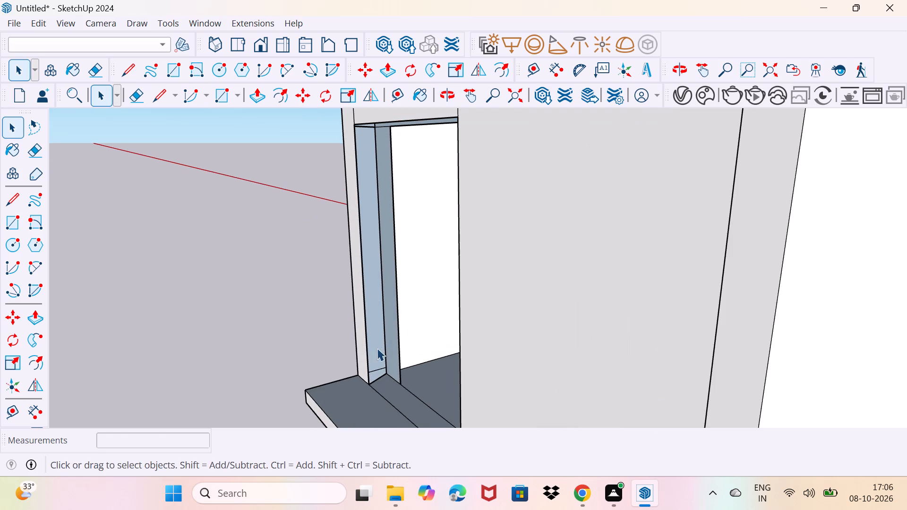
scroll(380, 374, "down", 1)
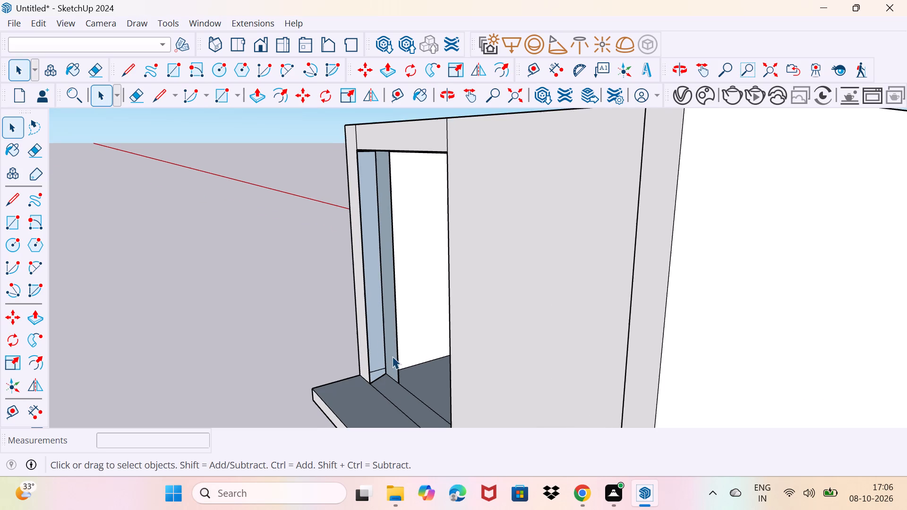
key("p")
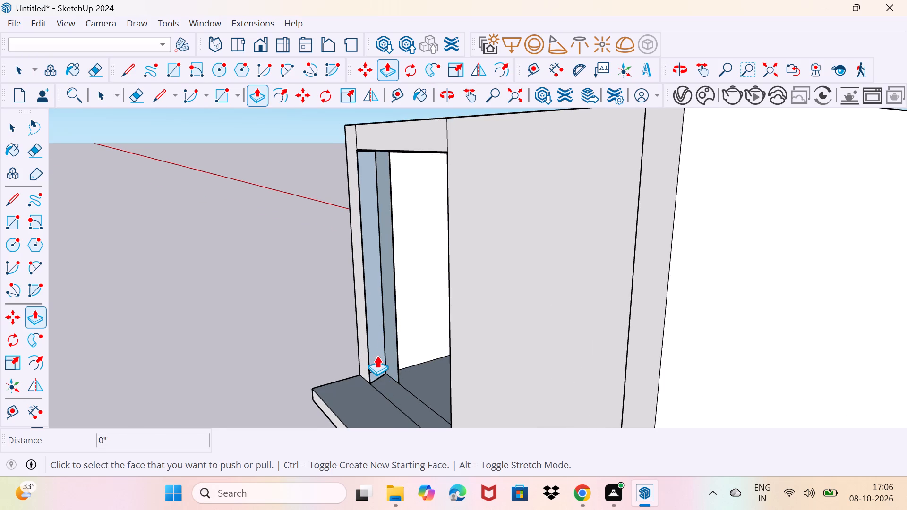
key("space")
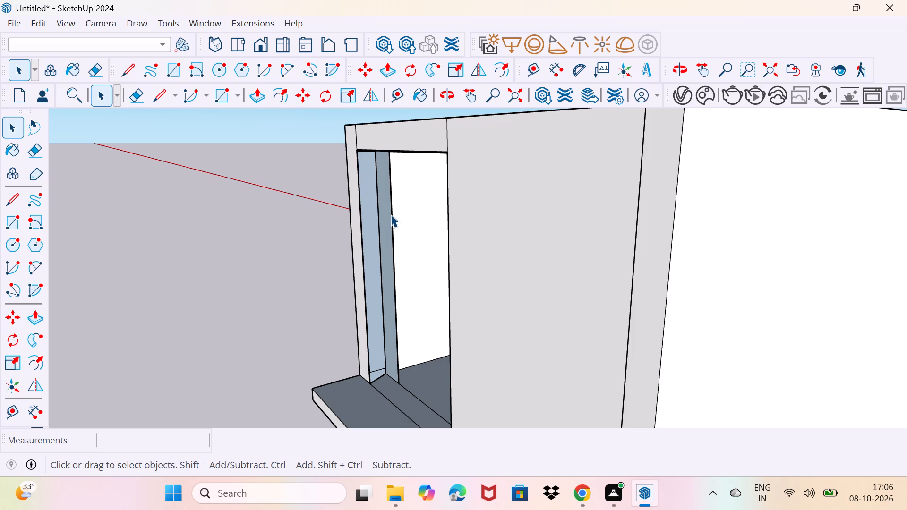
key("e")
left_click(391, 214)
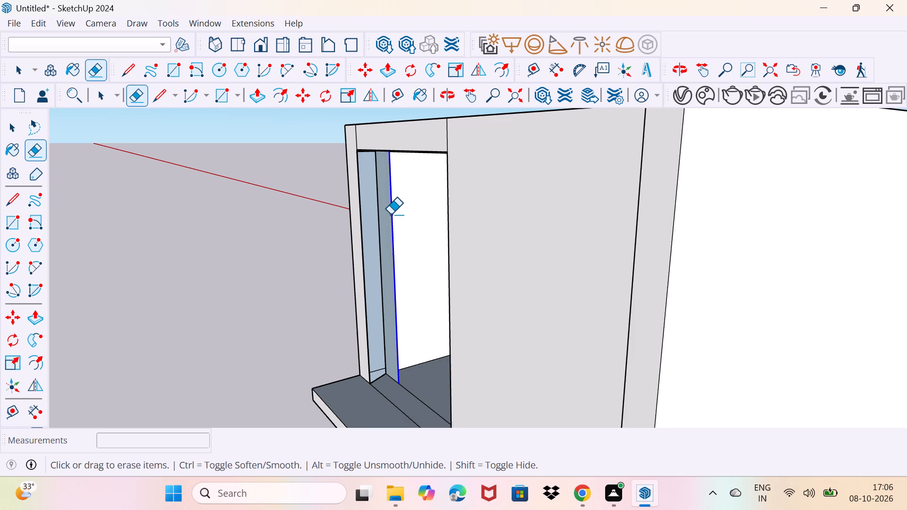
Draw a rectangle about 1' 9/16" by 9' 7/8" over the open jamb recess, from the beam's outer corner to the inner floor corner.
key("r")
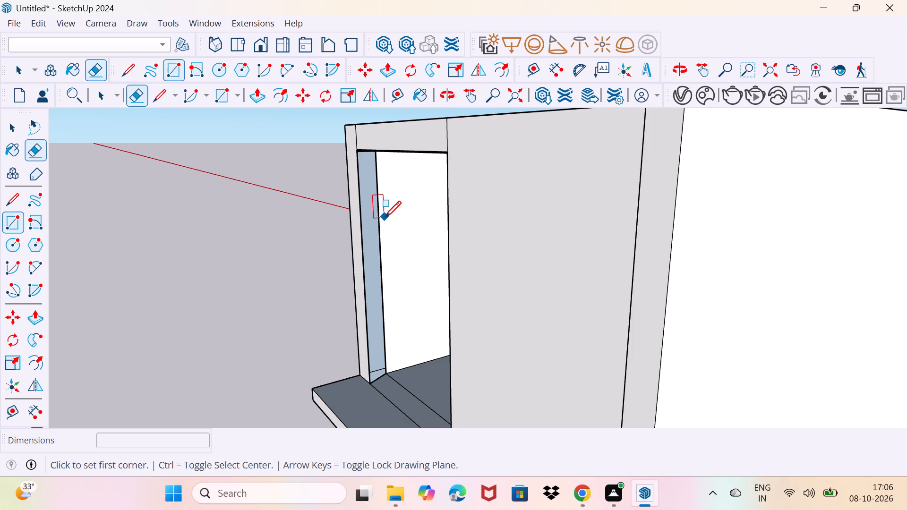
left_click(360, 153)
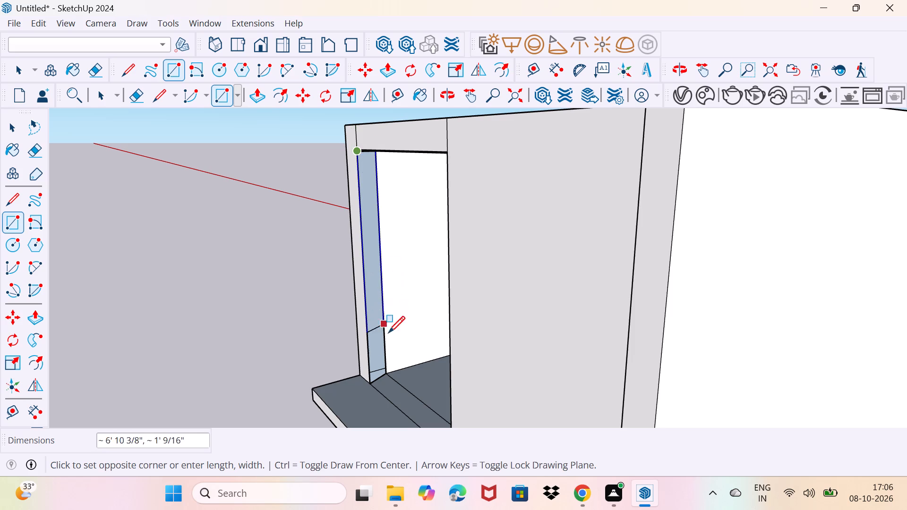
left_click(390, 373)
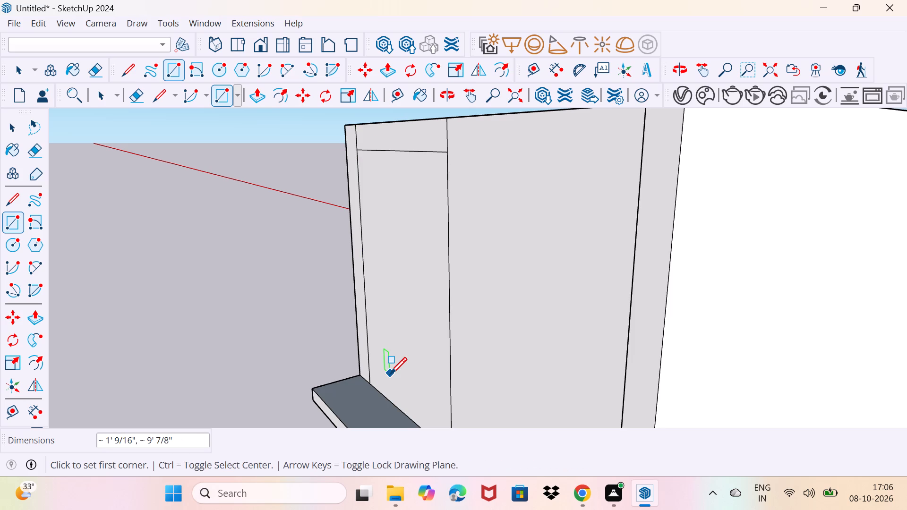
Delete the face filling the side-wall opening between the jamb and the adjacent wall block.
key("space")
left_click(401, 352)
key("Delete")
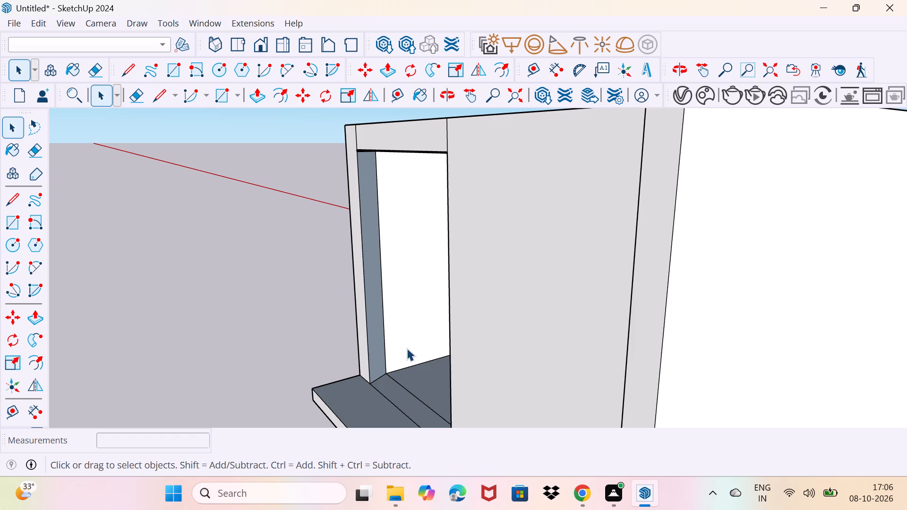
Delete the full-height jamb face inside the side-wall opening at the room-corner end.
middle_click_drag(405, 356, 386, 372)
left_click(386, 356)
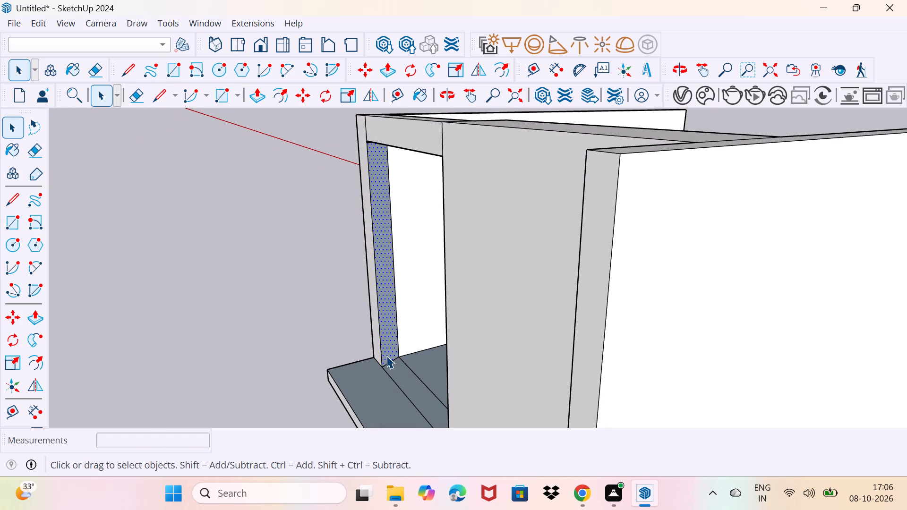
key("Delete")
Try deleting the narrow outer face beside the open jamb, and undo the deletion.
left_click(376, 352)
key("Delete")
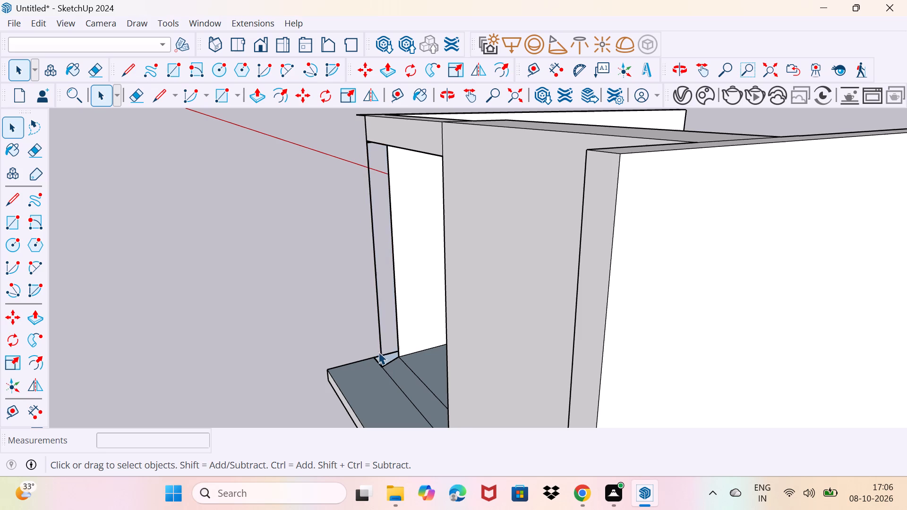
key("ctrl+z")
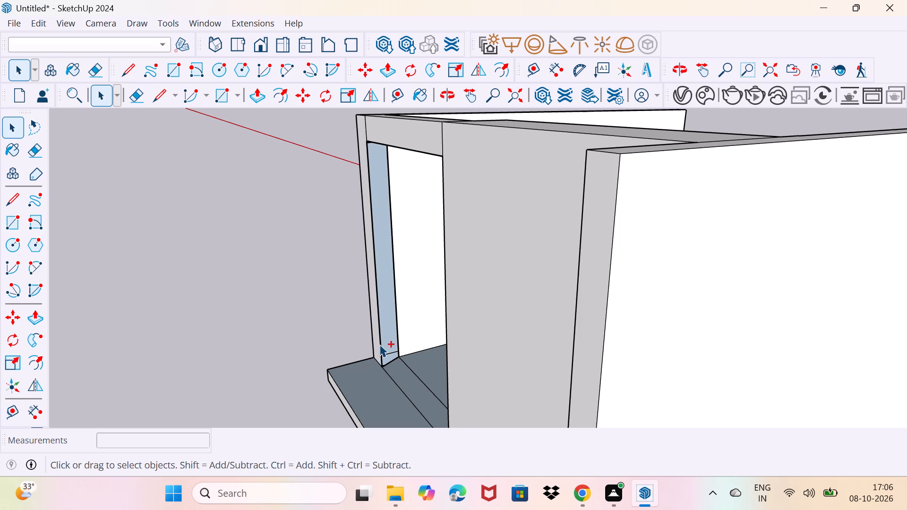
Delete the narrow full-height outer face at the room-corner end of the opening.
left_click(378, 339)
scroll(372, 341, "up", 3)
left_click_drag(372, 341, 383, 333)
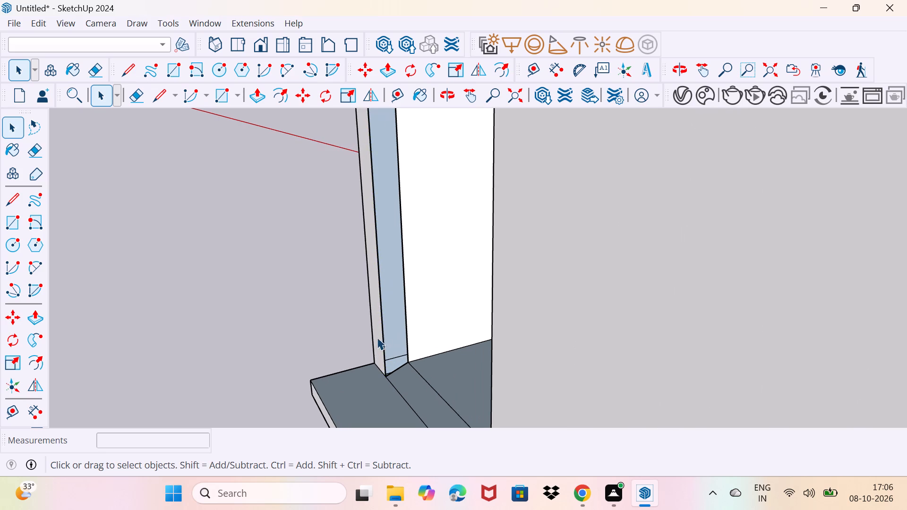
scroll(374, 342, "up", 3)
middle_click_drag(382, 346, 409, 345)
left_click(405, 345)
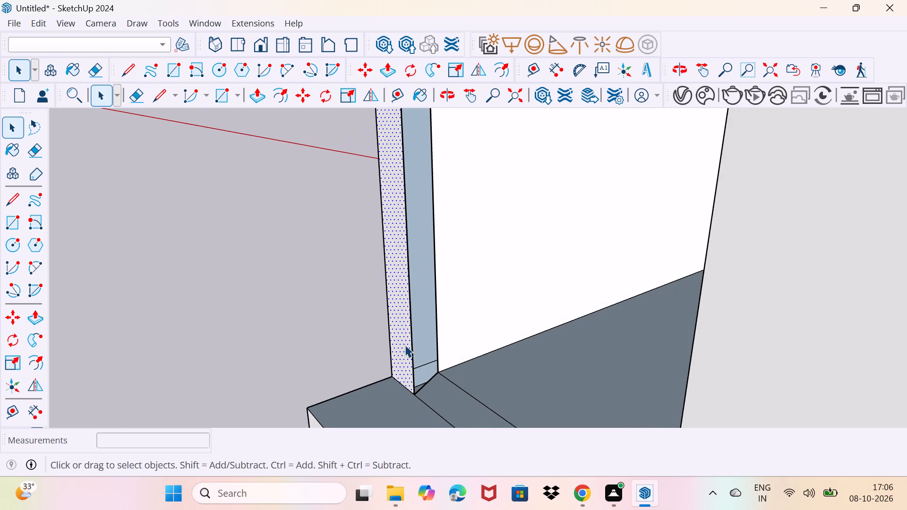
key("Delete")
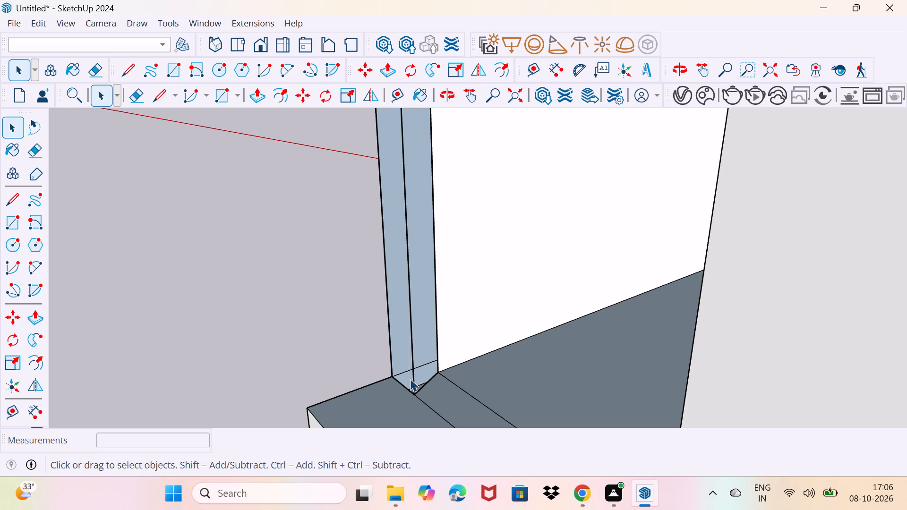
Erase the free vertical edge of the open jamb and the short leftover edge at its floor end.
key("e")
left_click(412, 373)
left_click(421, 391)
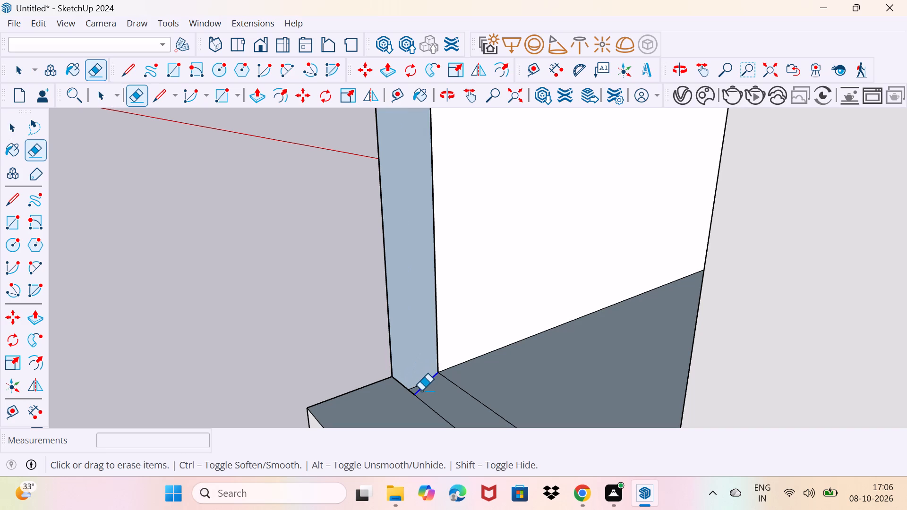
scroll(449, 384, "down", 10)
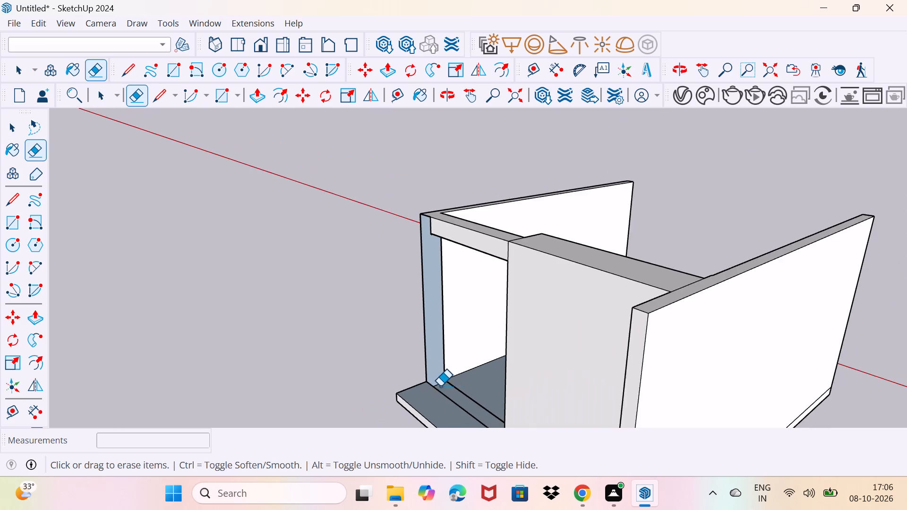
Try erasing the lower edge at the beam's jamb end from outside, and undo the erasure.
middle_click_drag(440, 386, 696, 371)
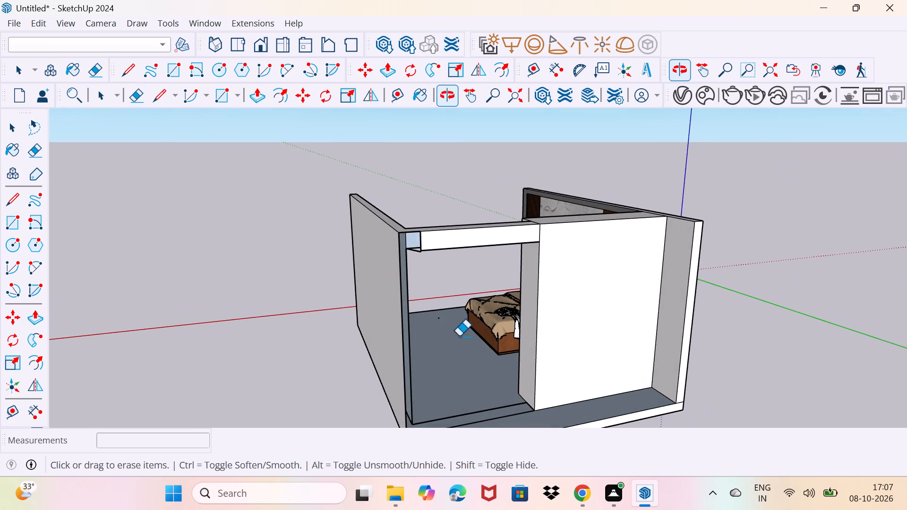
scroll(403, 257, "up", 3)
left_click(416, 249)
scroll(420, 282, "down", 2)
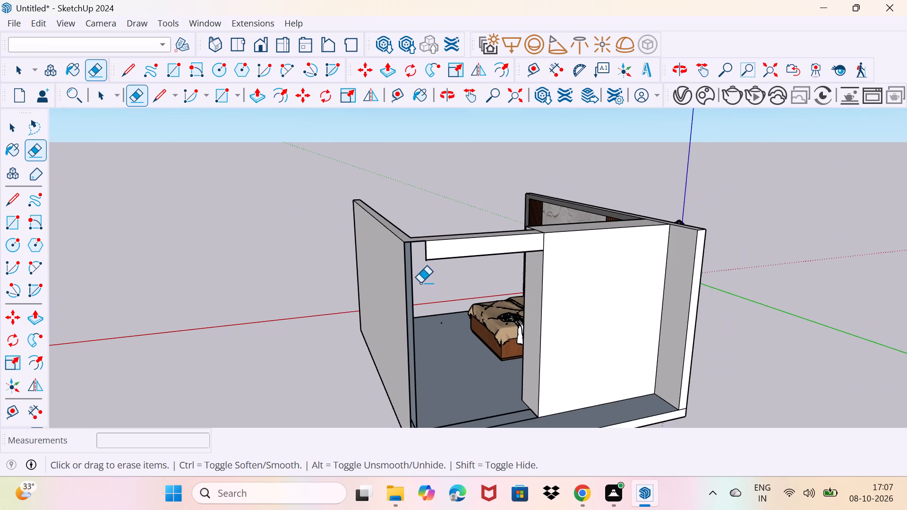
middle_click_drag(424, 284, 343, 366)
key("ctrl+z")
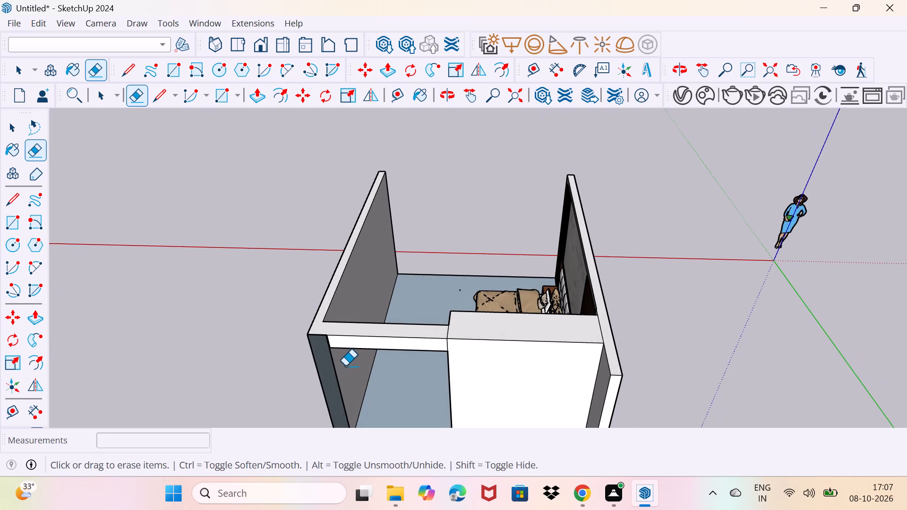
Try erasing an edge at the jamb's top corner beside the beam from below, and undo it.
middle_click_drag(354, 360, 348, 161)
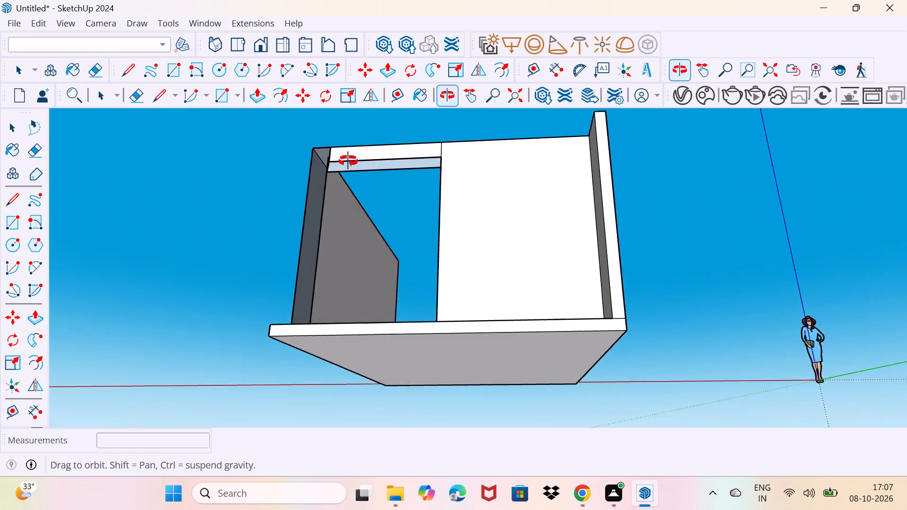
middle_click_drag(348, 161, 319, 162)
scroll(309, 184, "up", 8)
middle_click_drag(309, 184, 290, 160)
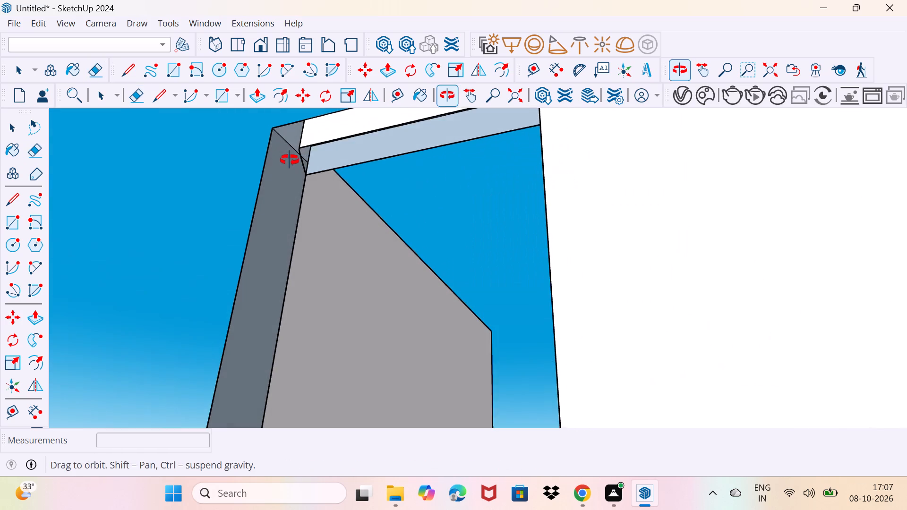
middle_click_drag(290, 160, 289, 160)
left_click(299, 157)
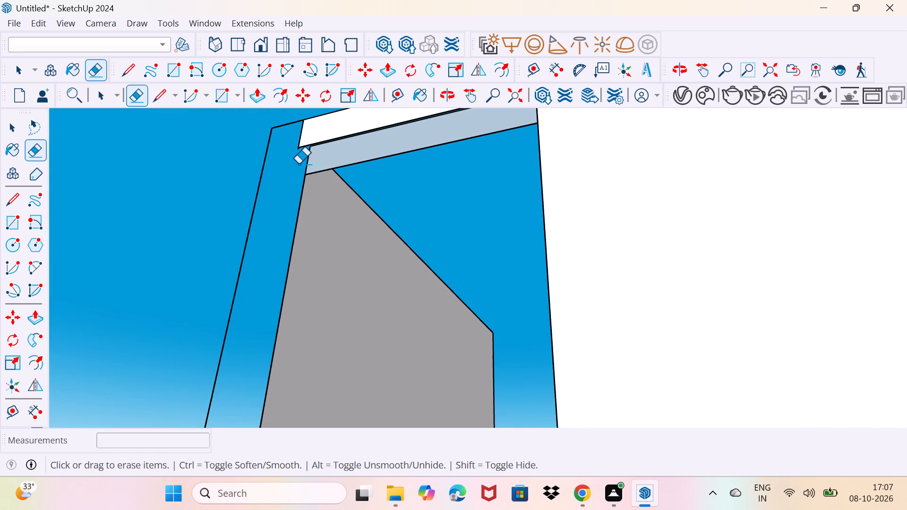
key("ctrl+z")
Erase the short leftover edge under the beam's end beside the open jamb.
scroll(308, 161, "up", 4)
middle_click_drag(290, 169, 339, 174)
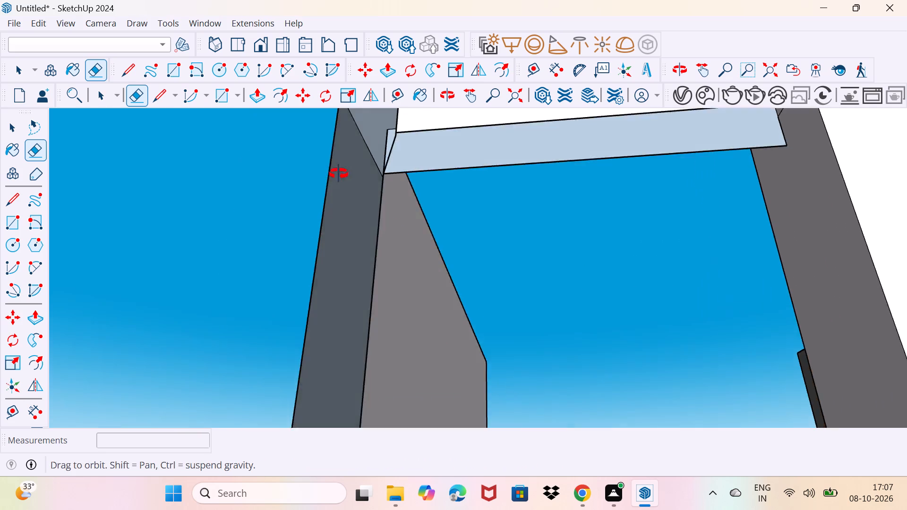
middle_click_drag(339, 174, 349, 174)
left_click(434, 153)
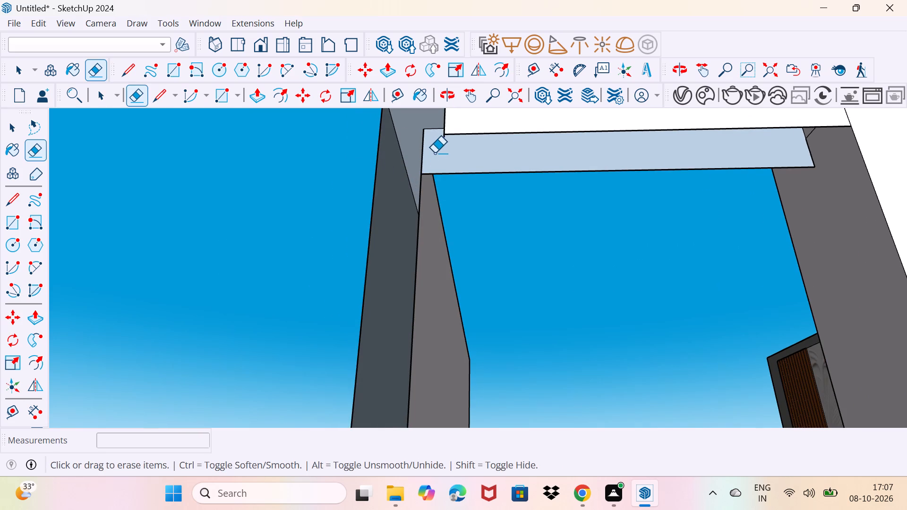
scroll(431, 168, "down", 10)
middle_click_drag(431, 176, 422, 215)
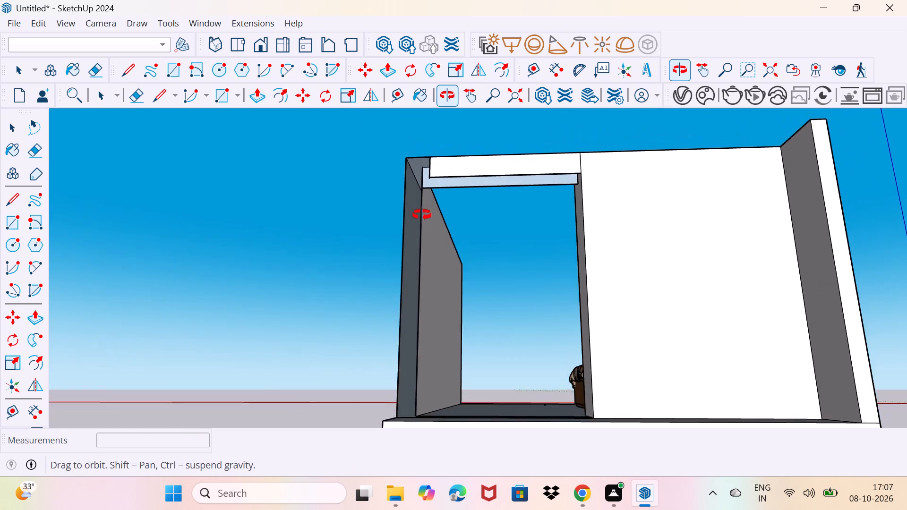
middle_click_drag(422, 215, 426, 190)
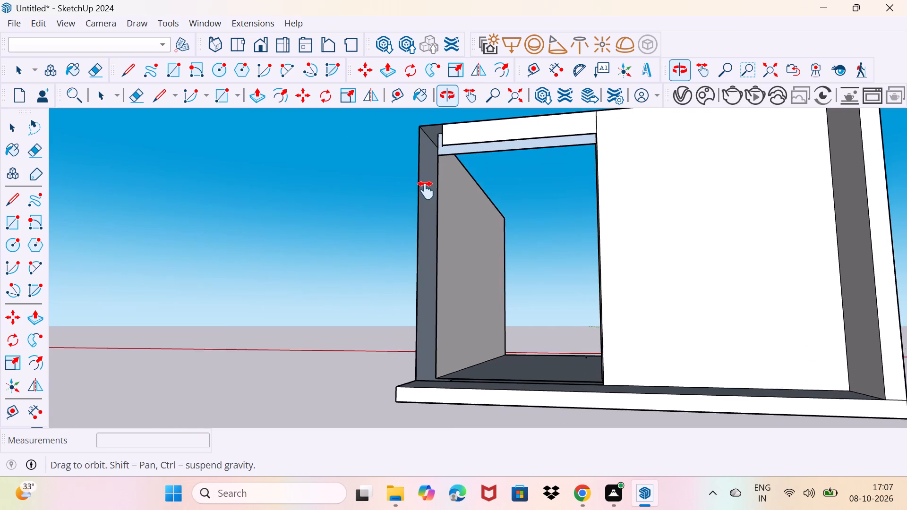
middle_click_drag(426, 190, 427, 191)
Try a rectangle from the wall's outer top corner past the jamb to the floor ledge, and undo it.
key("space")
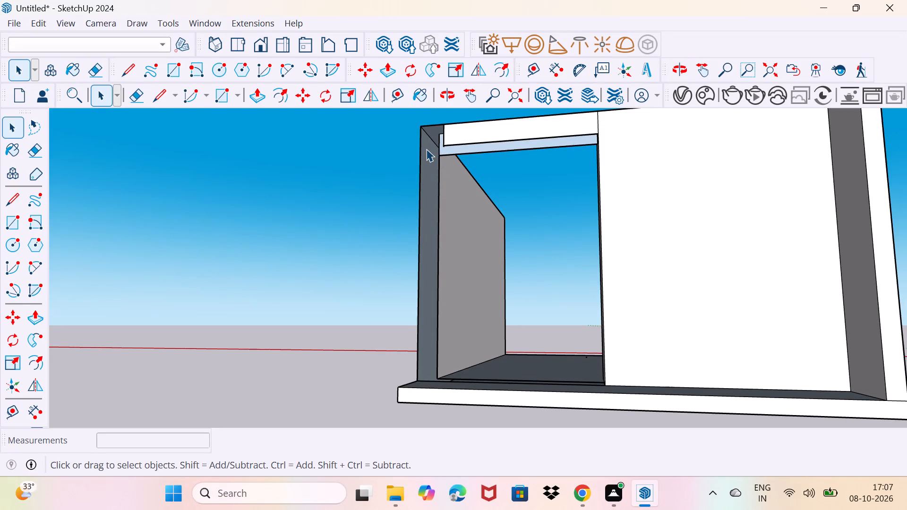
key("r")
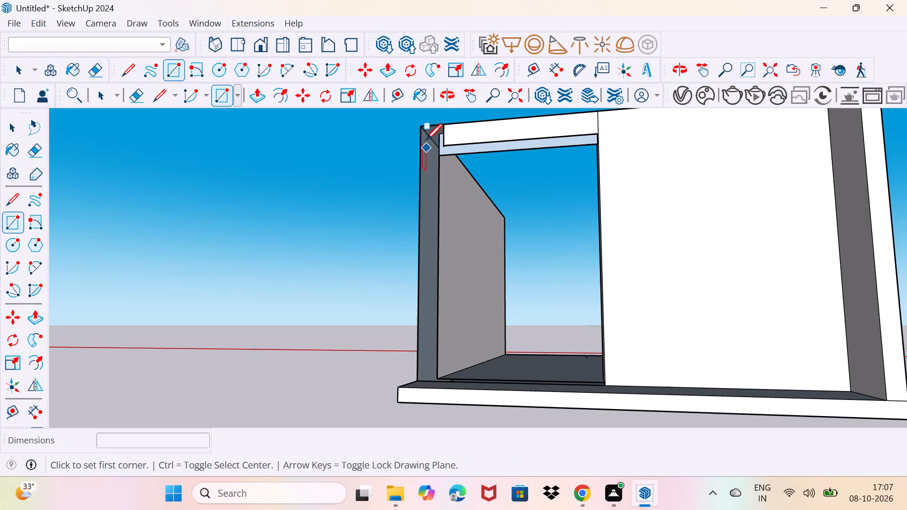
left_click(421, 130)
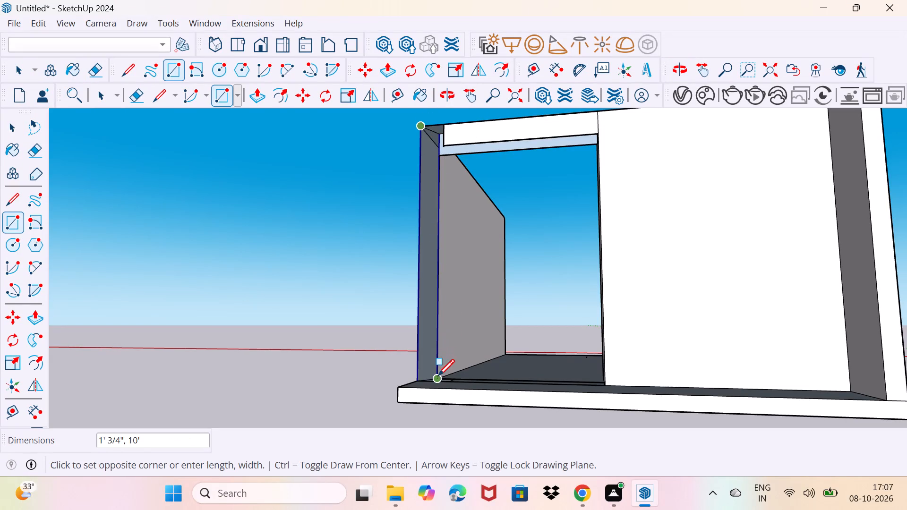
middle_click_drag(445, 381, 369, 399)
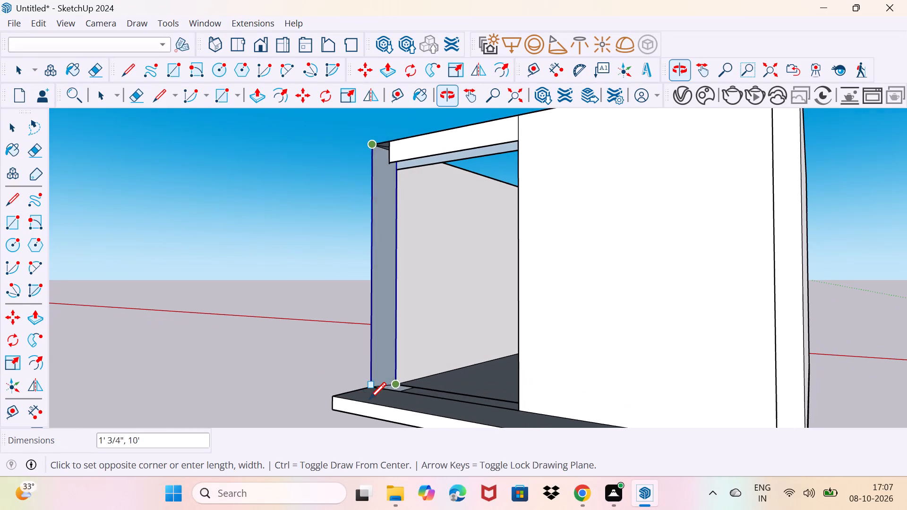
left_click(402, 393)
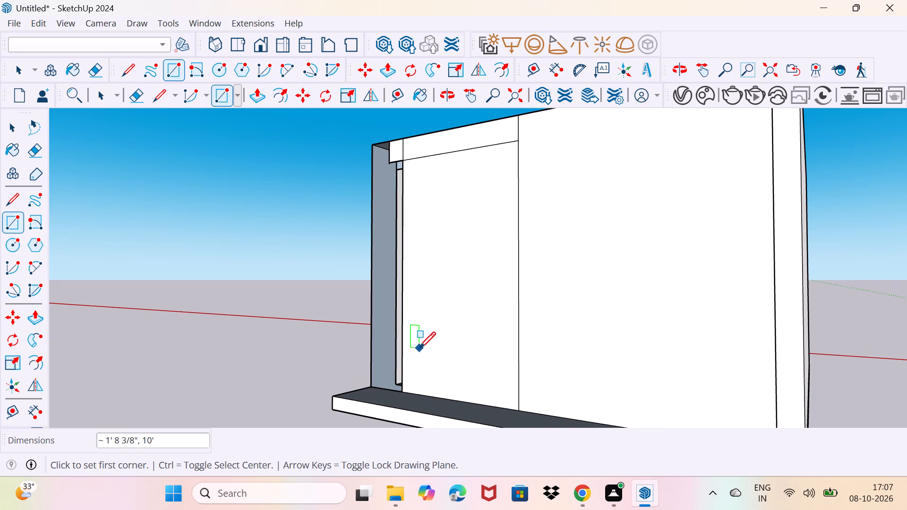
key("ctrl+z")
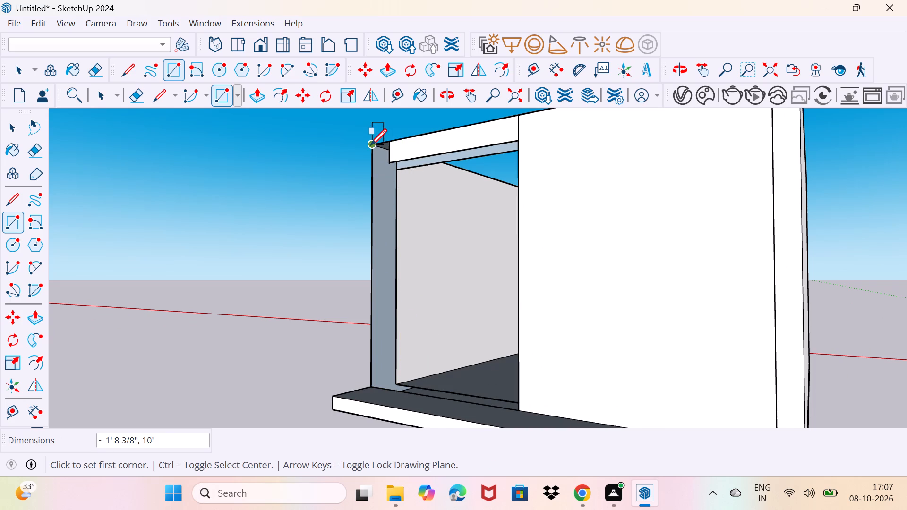
Draw a rectangle about 10 15/16" by 10' closing the jamb's outer side, from the wall's top corner to the ledge.
left_click(370, 145)
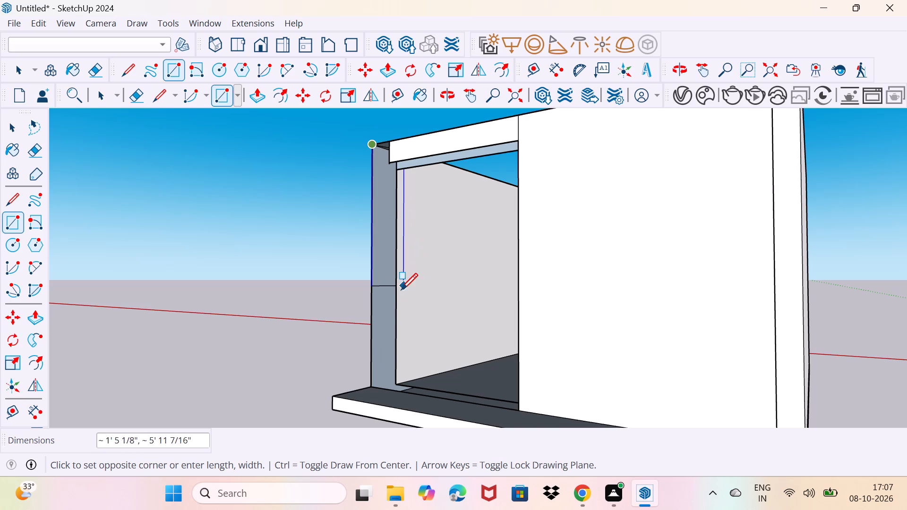
left_click(387, 392)
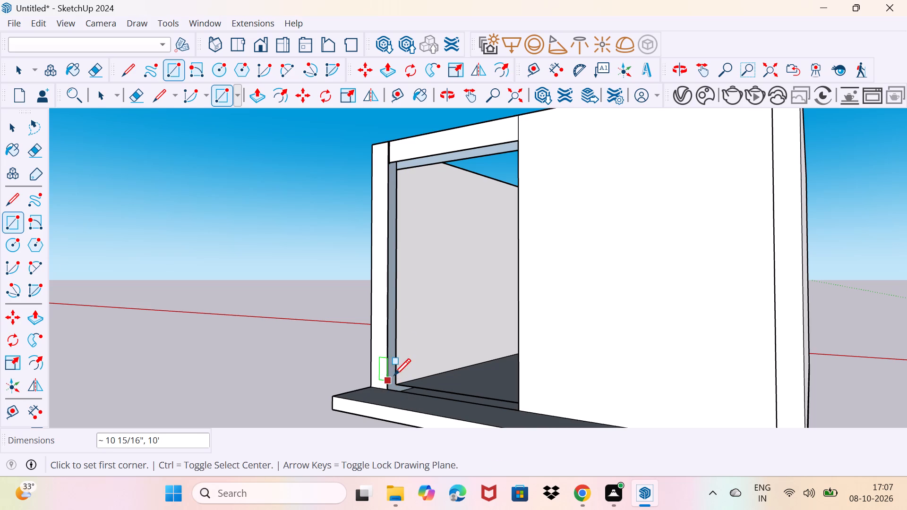
Draw a rectangle about 8 1/2" by 9' 7/8" closing the jamb's room side, from the beam's underside to the floor.
middle_click_drag(394, 375, 307, 405)
middle_click_drag(636, 218, 374, 289)
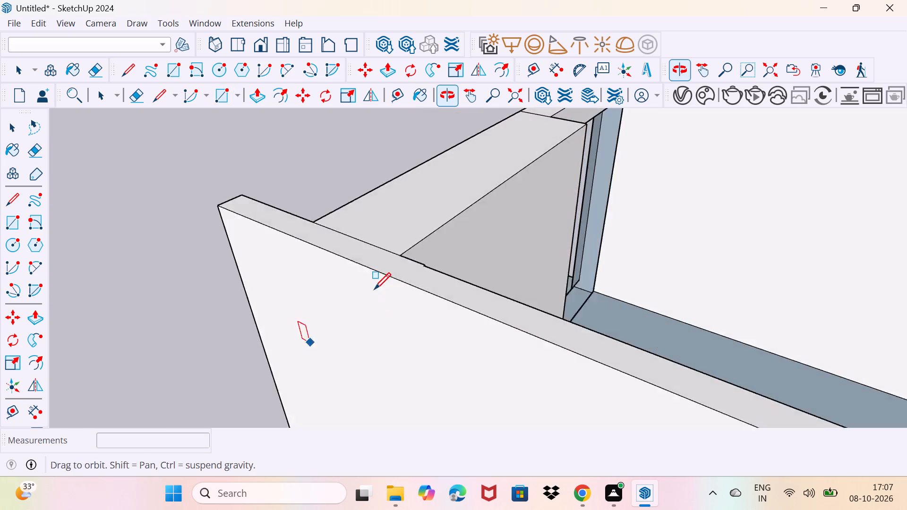
middle_click_drag(374, 289, 377, 301)
middle_click_drag(680, 149, 628, 169)
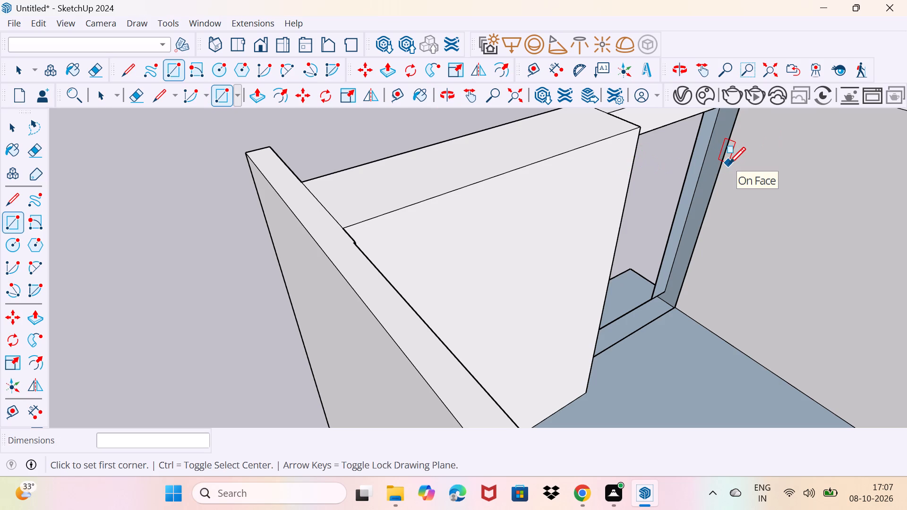
middle_click_drag(729, 163, 649, 248, "shift")
left_click(656, 193)
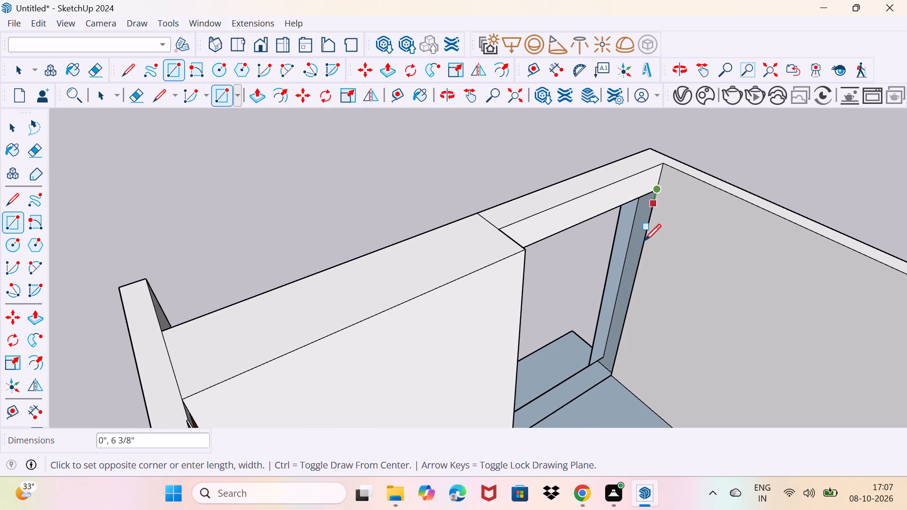
left_click(598, 381)
Draw a rectangle over the open jamb recess from the beam's outer lower corner to the inner floor corner.
middle_click_drag(593, 381, 651, 323)
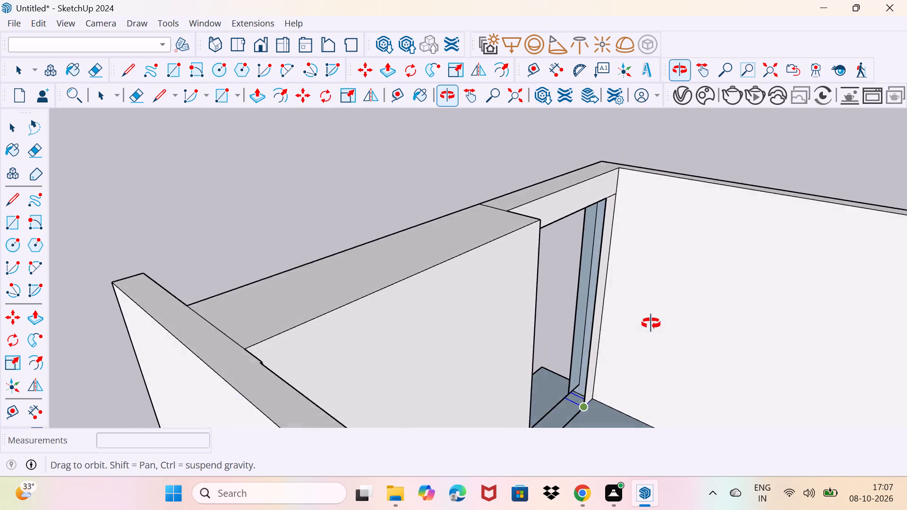
middle_click_drag(651, 323, 790, 304)
middle_click_drag(501, 292, 618, 279)
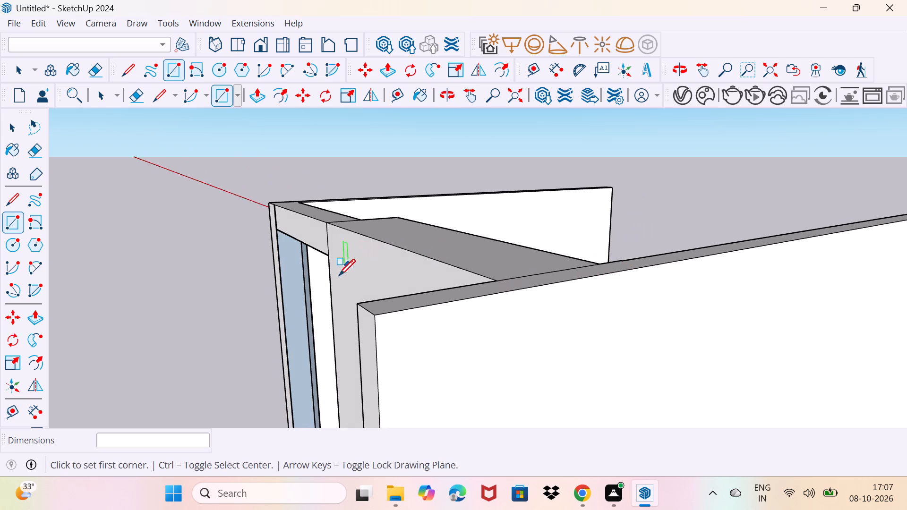
middle_click_drag(335, 282, 407, 193)
left_click(329, 168)
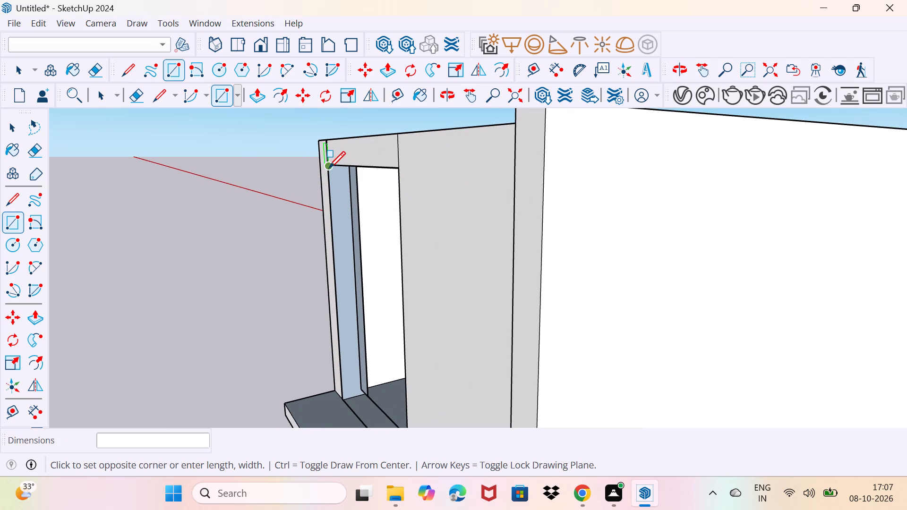
left_click(369, 391)
Delete the face filling the side-wall opening between the rebuilt jamb and the adjacent wall block.
key("space")
left_click(371, 352)
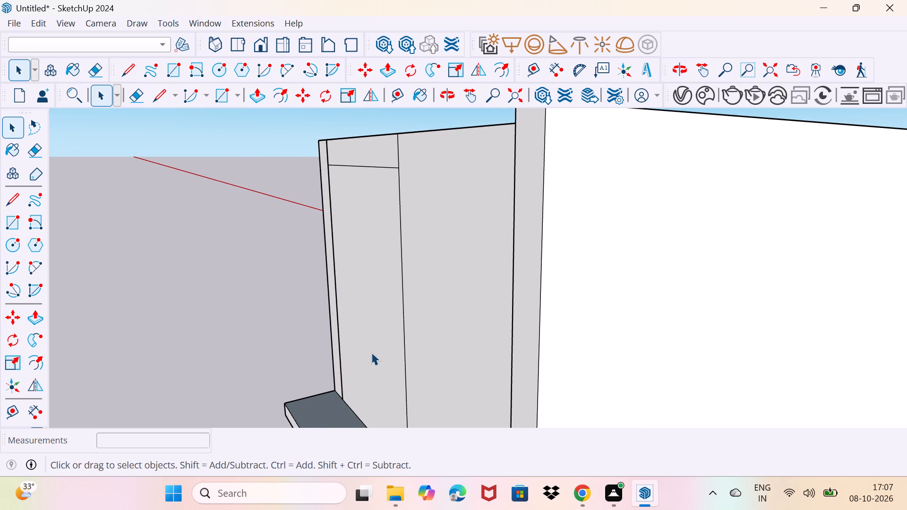
key("Delete")
scroll(369, 365, "down", 4)
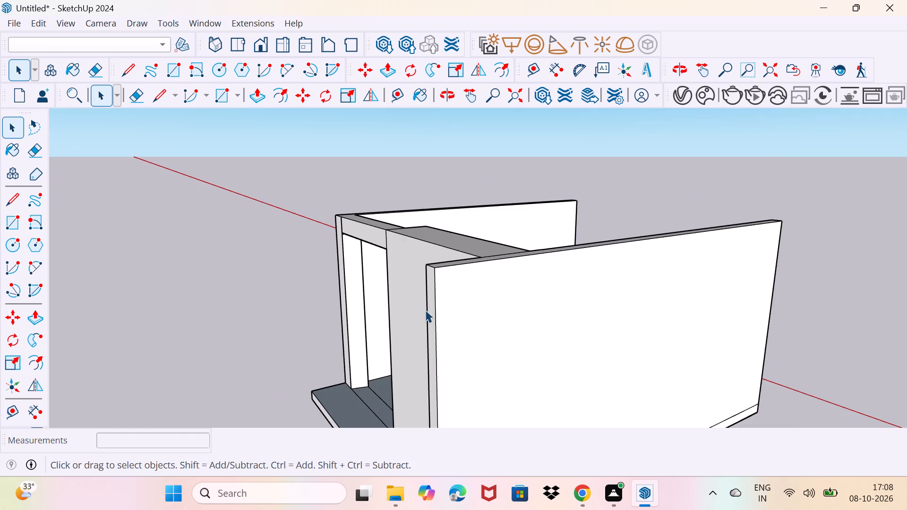
Erase the leftover edge between the beam and the jamb at the upper corner of the side-wall opening.
middle_click_drag(425, 310, 0, 304)
scroll(613, 233, "up", 4)
key("e")
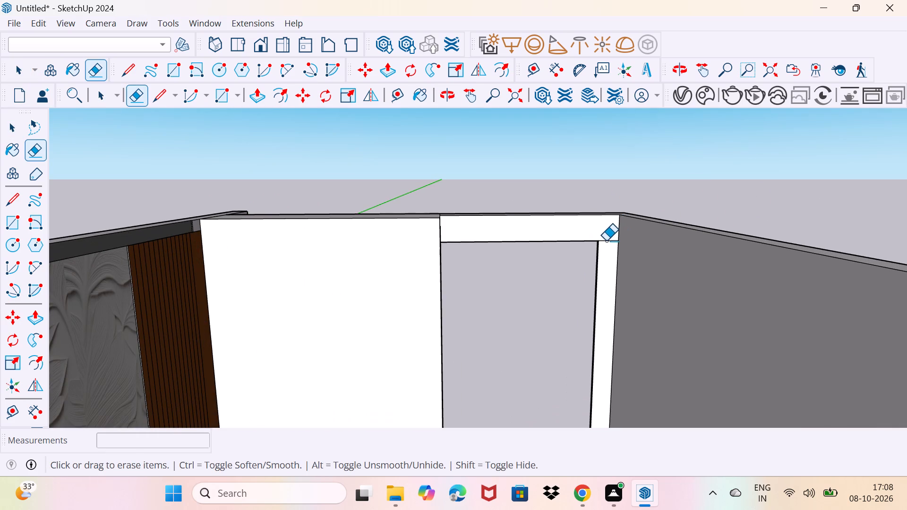
left_click(606, 241)
scroll(600, 249, "down", 11)
middle_click_drag(575, 282, 489, 319)
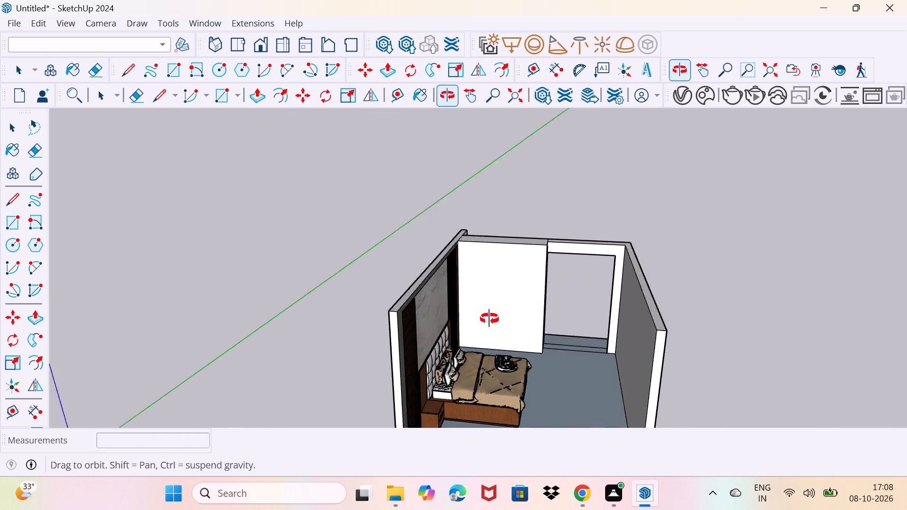
middle_click_drag(489, 319, 527, 290)
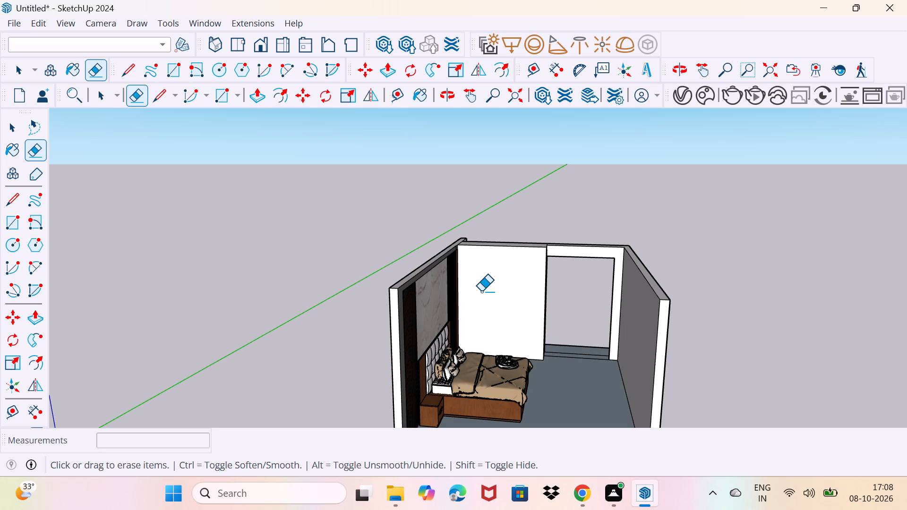
key("space")
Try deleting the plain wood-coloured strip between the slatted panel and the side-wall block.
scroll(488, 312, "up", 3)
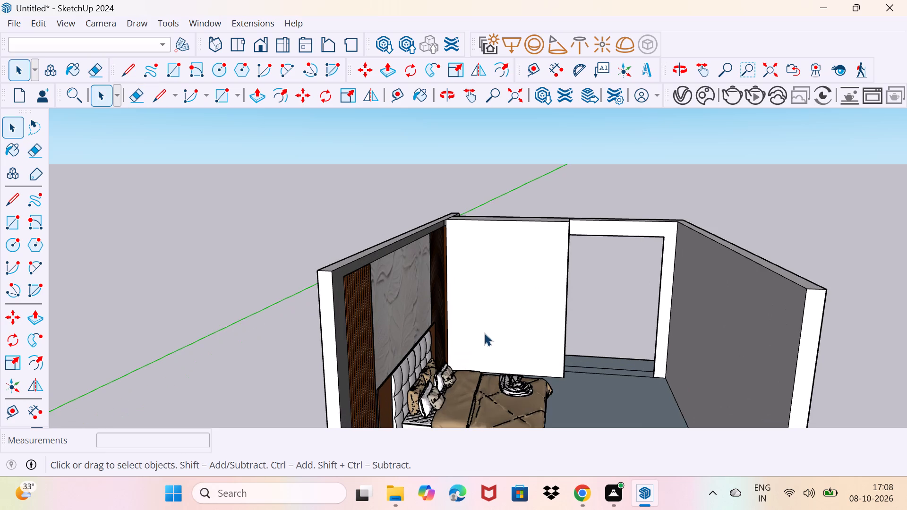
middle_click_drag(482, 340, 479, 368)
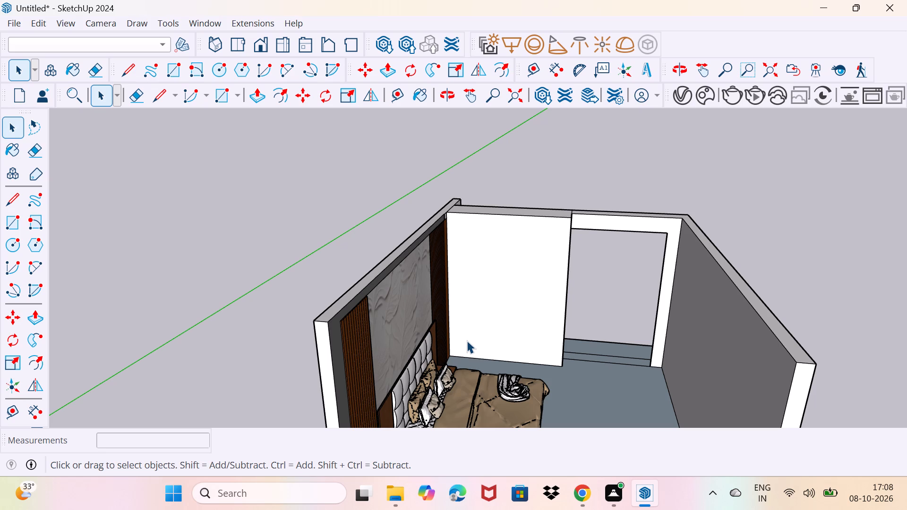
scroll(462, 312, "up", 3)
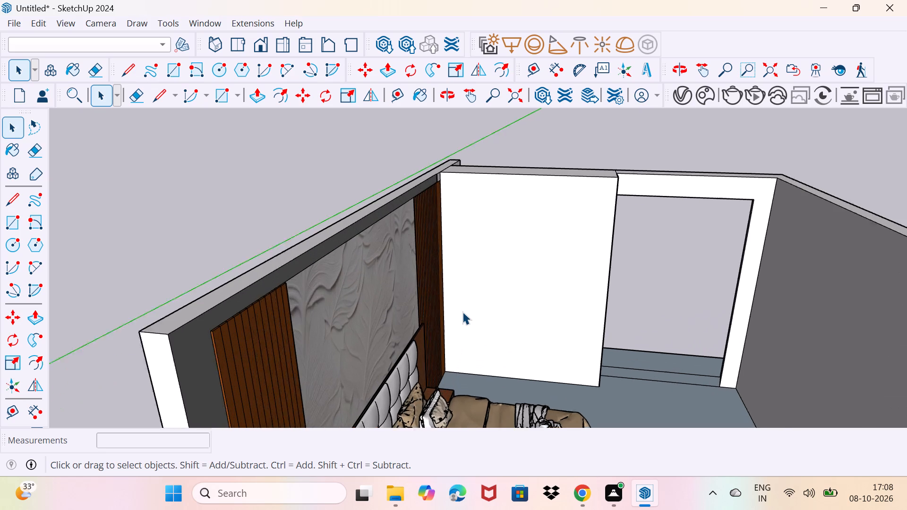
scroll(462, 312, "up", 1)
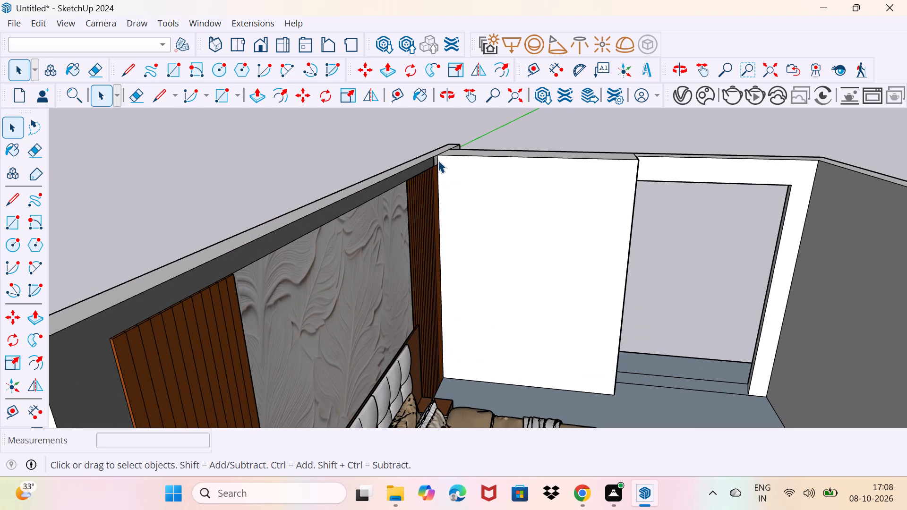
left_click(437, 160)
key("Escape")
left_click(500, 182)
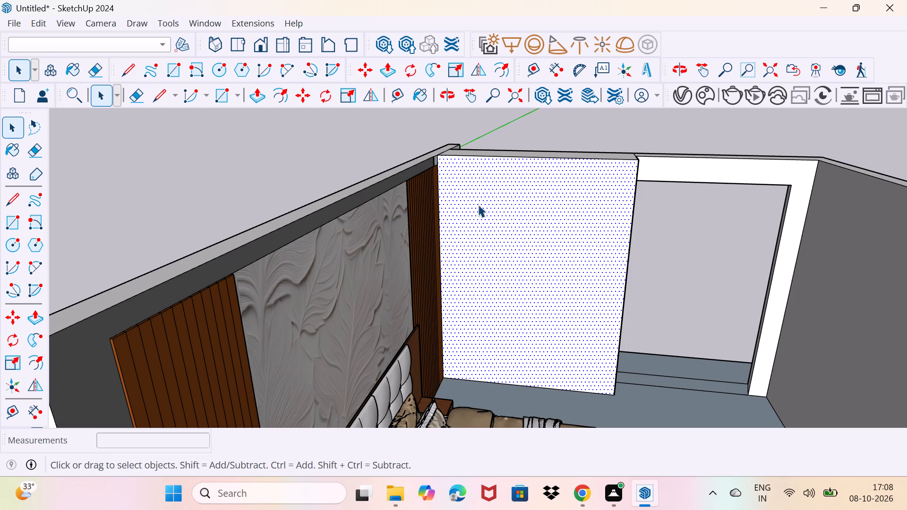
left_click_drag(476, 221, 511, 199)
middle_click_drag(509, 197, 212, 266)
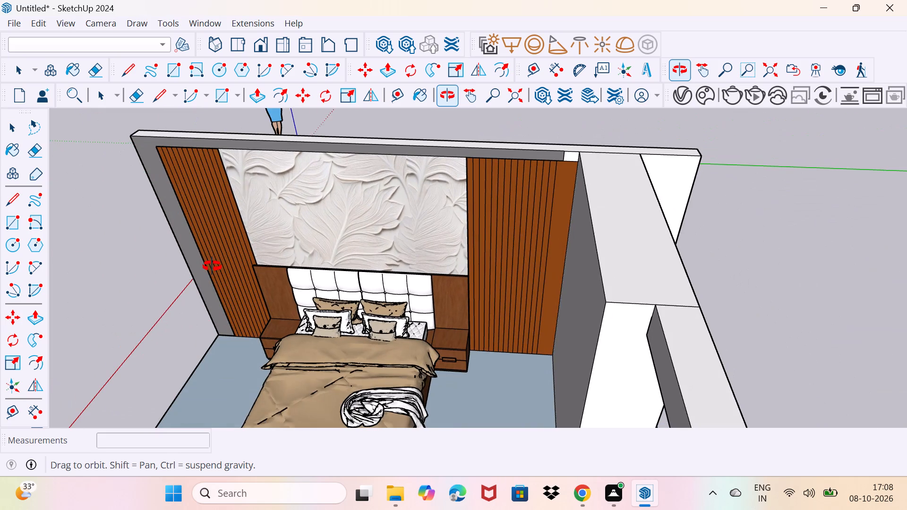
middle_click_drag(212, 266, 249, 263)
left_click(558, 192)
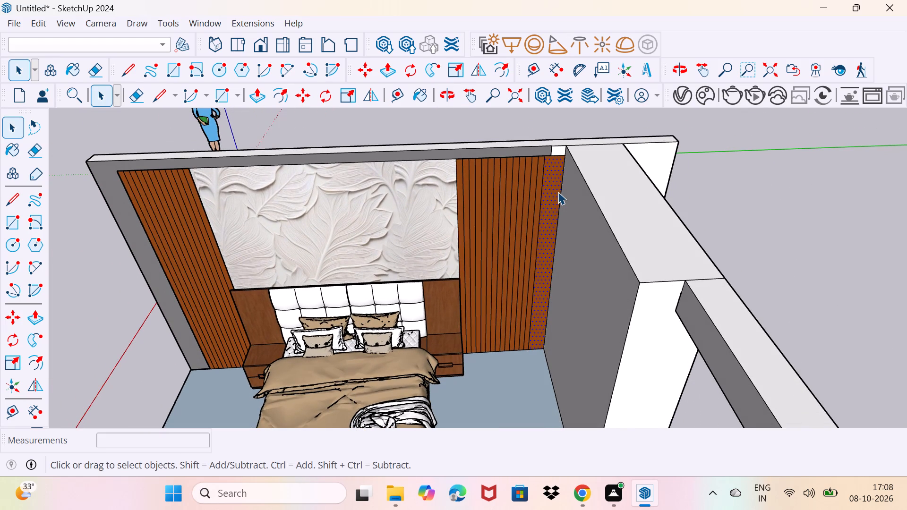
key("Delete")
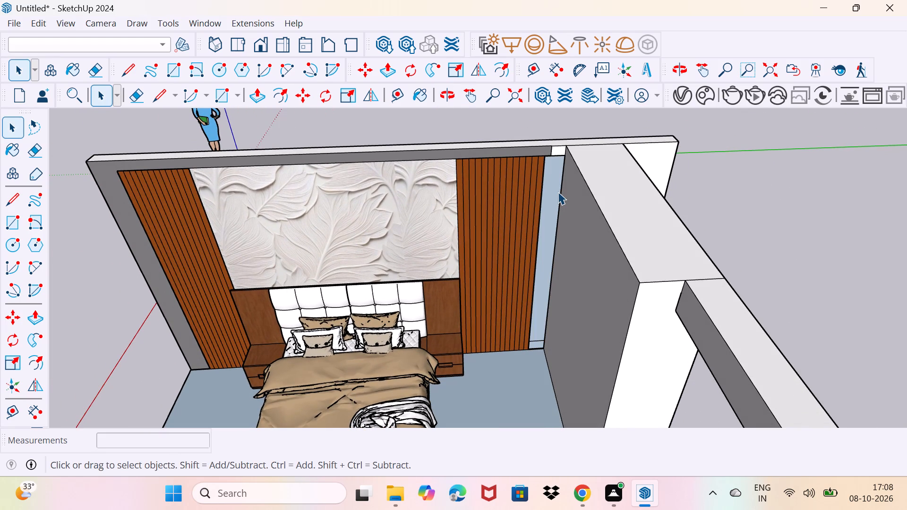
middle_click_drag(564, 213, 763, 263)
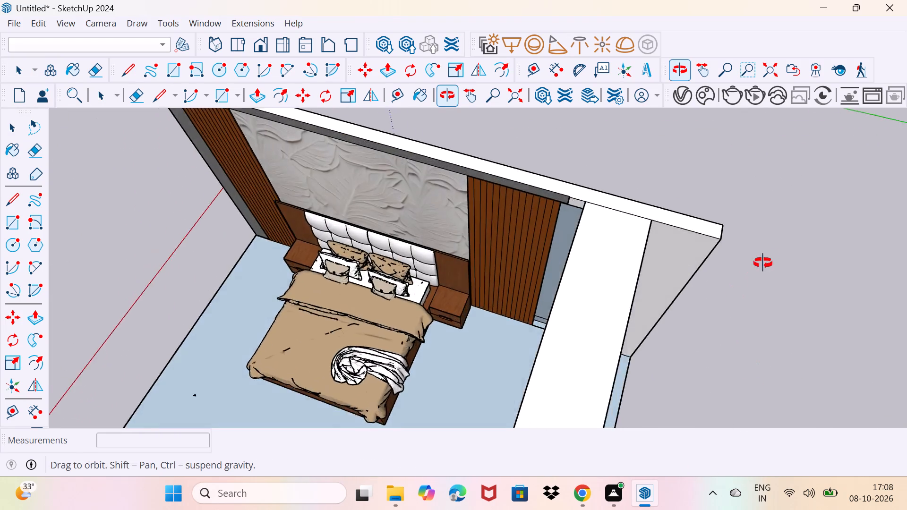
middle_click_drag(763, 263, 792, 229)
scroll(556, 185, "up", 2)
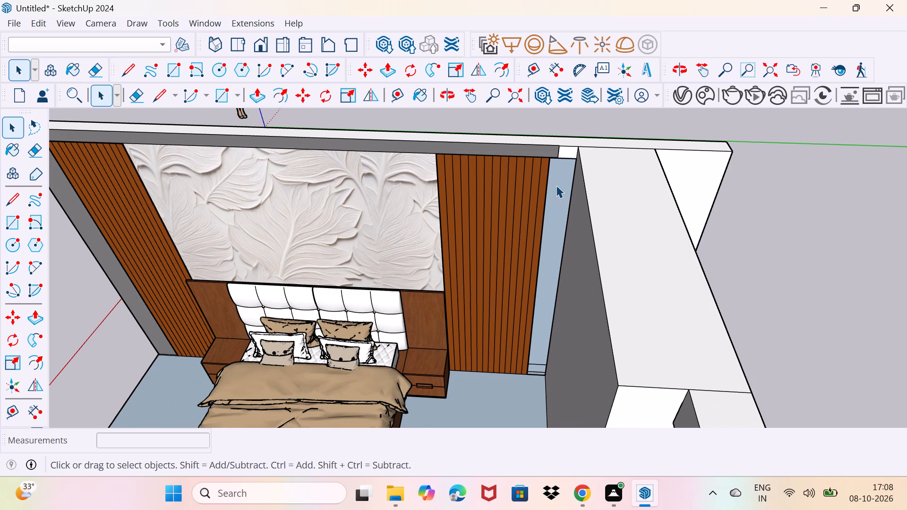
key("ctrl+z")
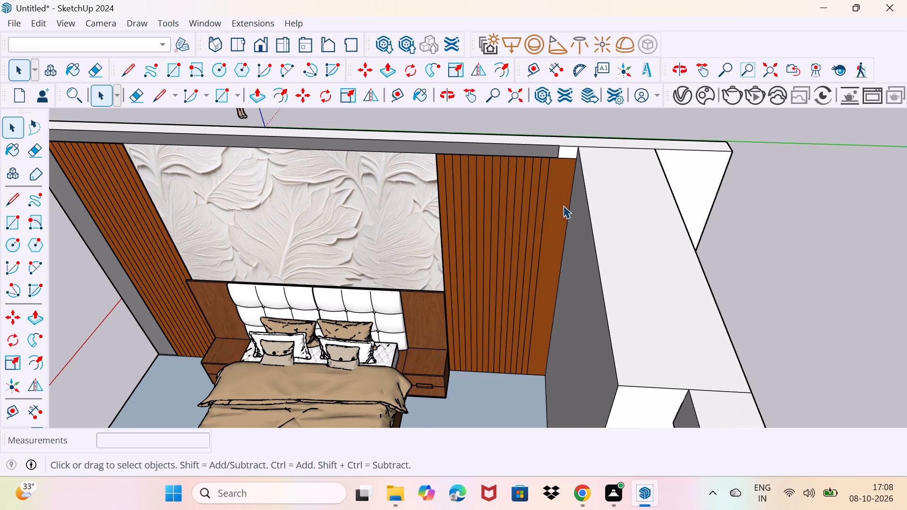
Push/Pull the plain wood-coloured strip beside the slatted panel by about 5/16".
left_click(562, 205)
key("p")
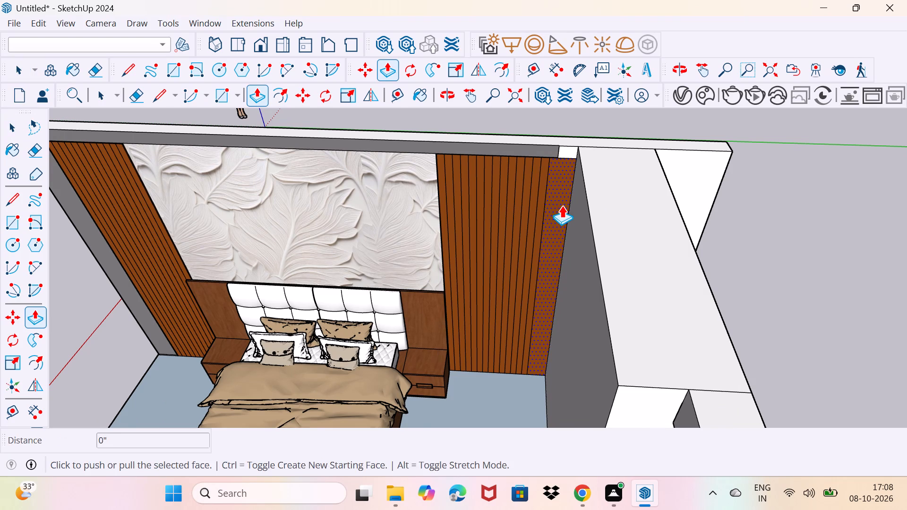
left_click(562, 205)
left_click(562, 194)
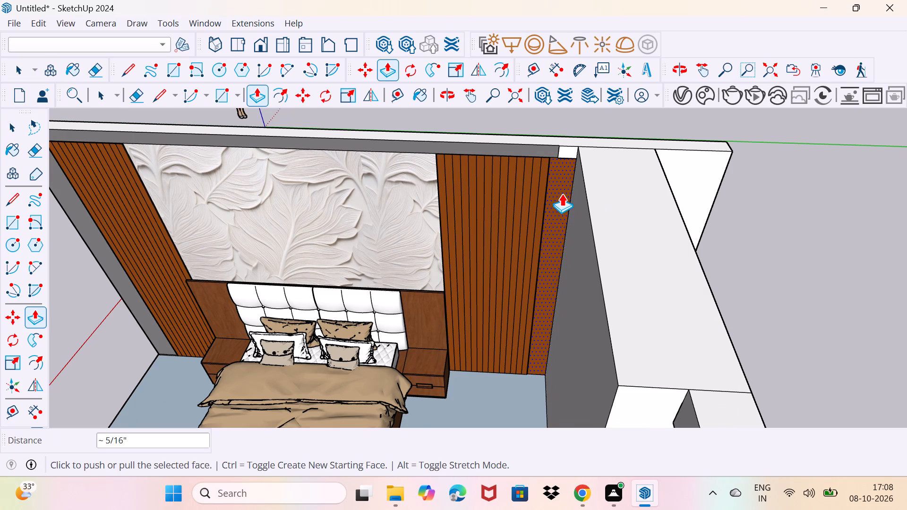
key("space")
left_click_drag(679, 220, 690, 219)
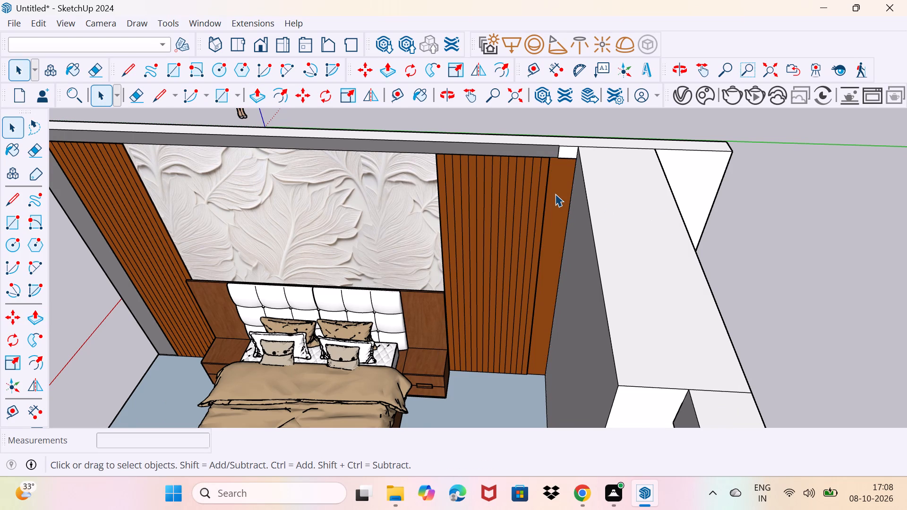
Paint the plain strip beside the slatted panel and the small wall face above it with the in-model off-white material.
left_click(555, 194)
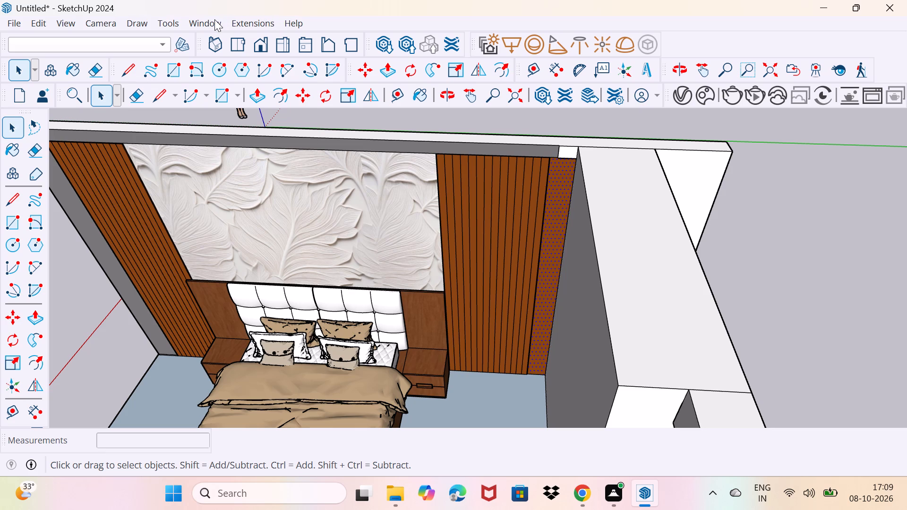
left_click(214, 19)
left_click(228, 45)
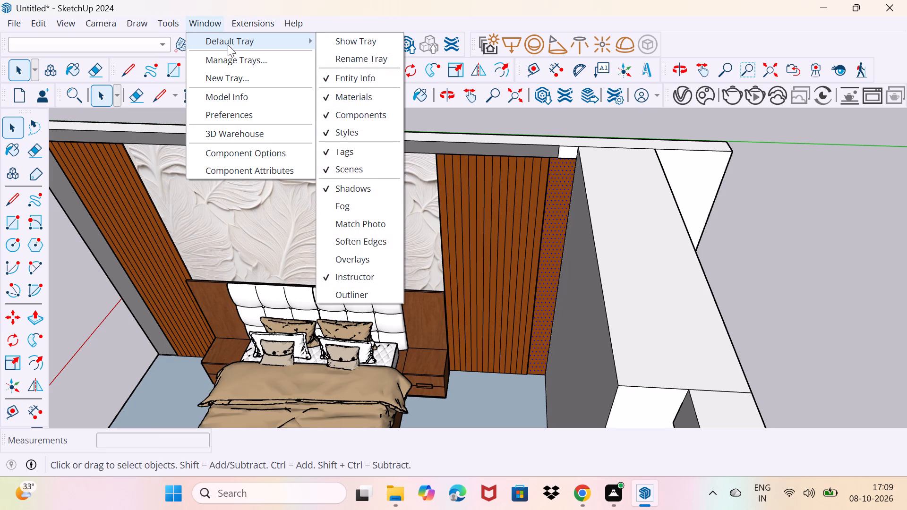
left_click(342, 46)
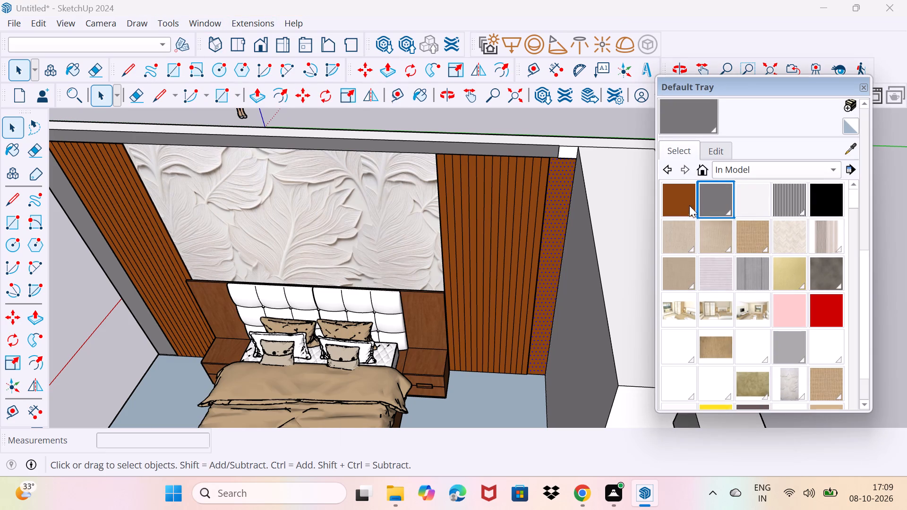
left_click(748, 208)
left_click(565, 192)
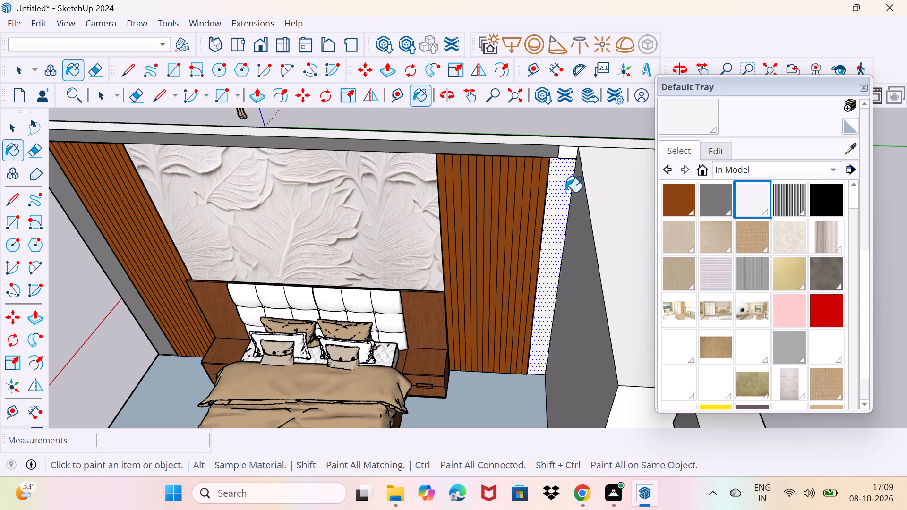
left_click(567, 158)
key("space")
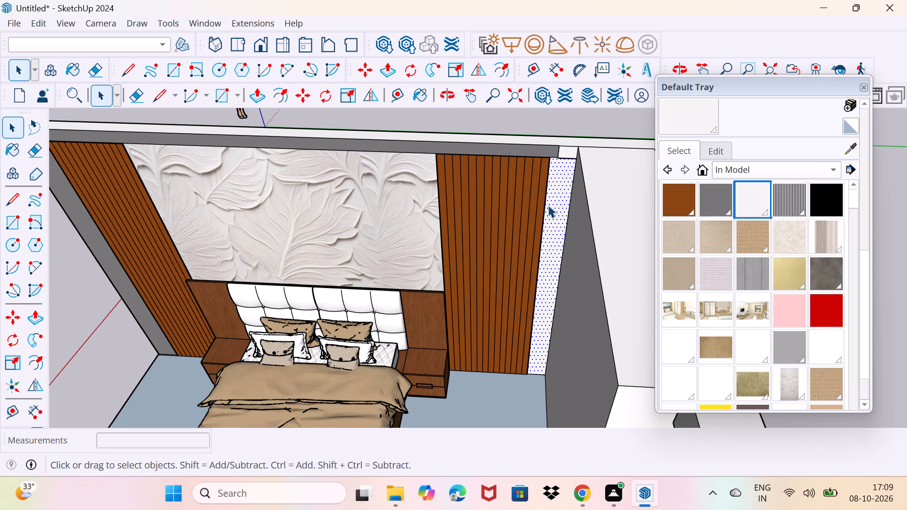
left_click(601, 198)
middle_click(540, 204)
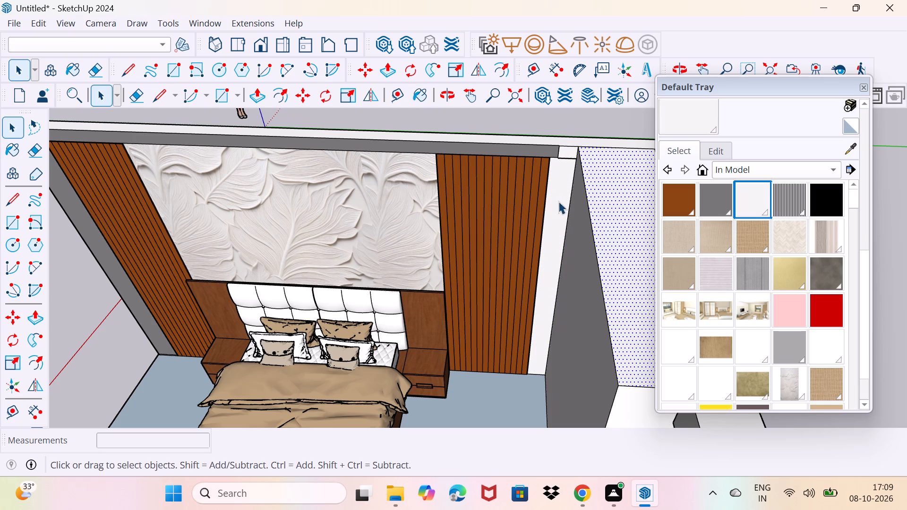
Push/Pull the off-white strip flush with the small wall face above it.
left_click_drag(562, 204, 568, 196)
scroll(565, 186, "up", 3)
middle_click_drag(565, 185, 539, 206)
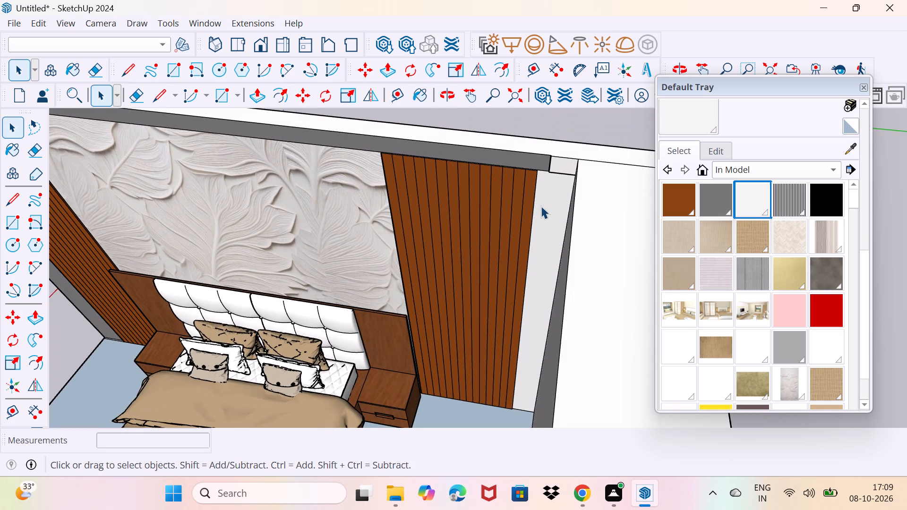
key("p")
left_click(544, 202)
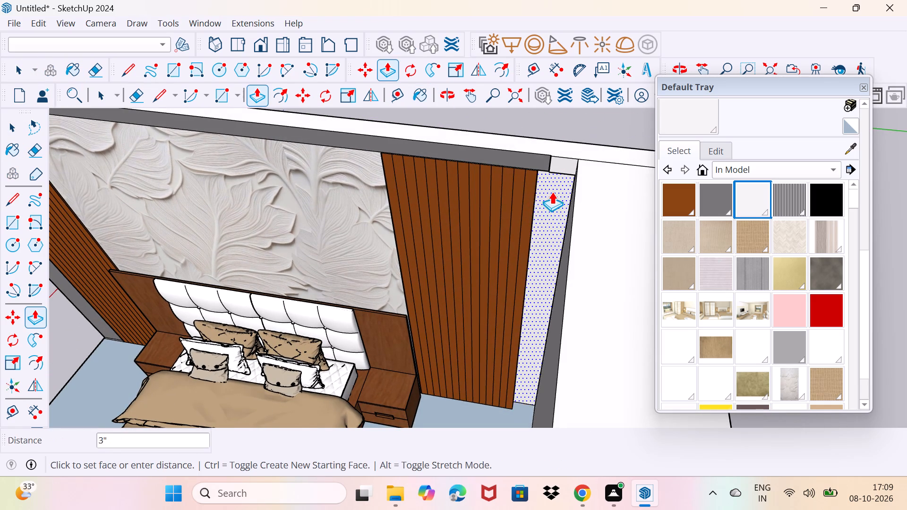
left_click(565, 163)
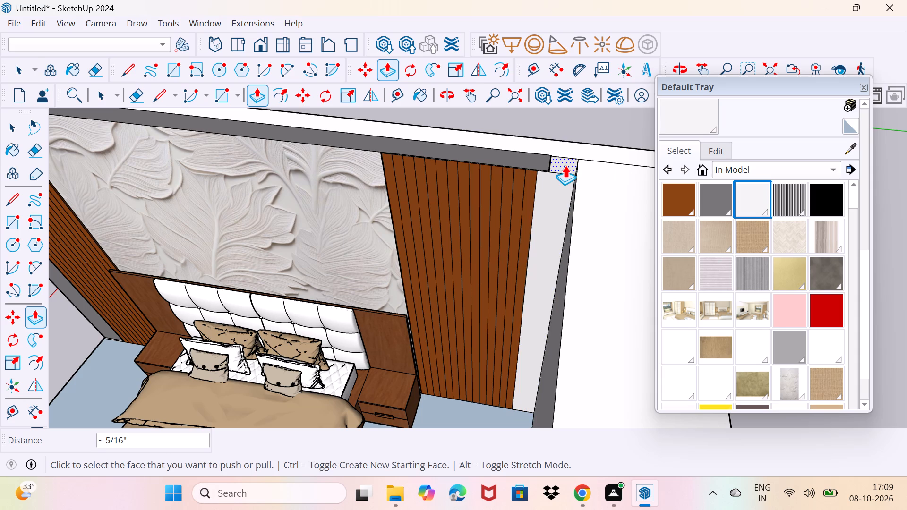
key("space")
Erase the edge dividing the off-white strip from the small wall face above it.
key("e")
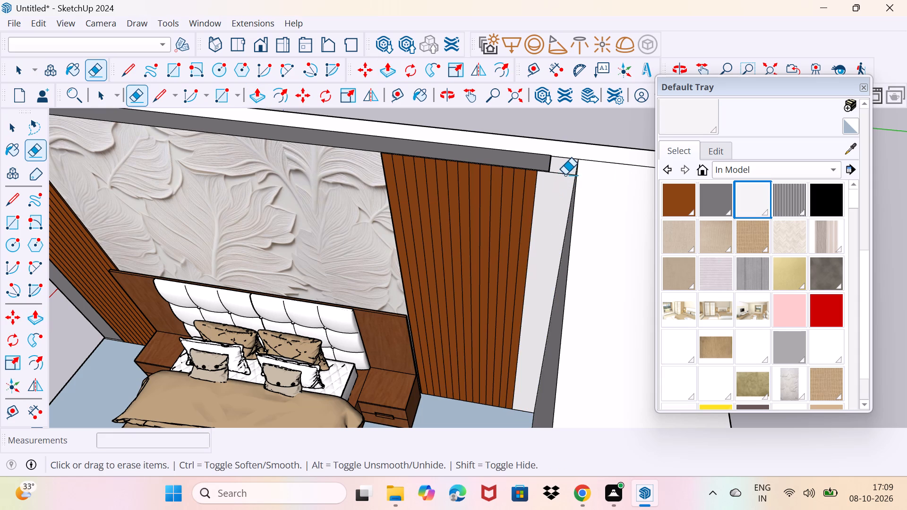
left_click_drag(565, 175, 564, 182)
Examine the bed-wall corner, the side-wall block and the adjoining opening from several angles.
scroll(555, 196, "down", 13)
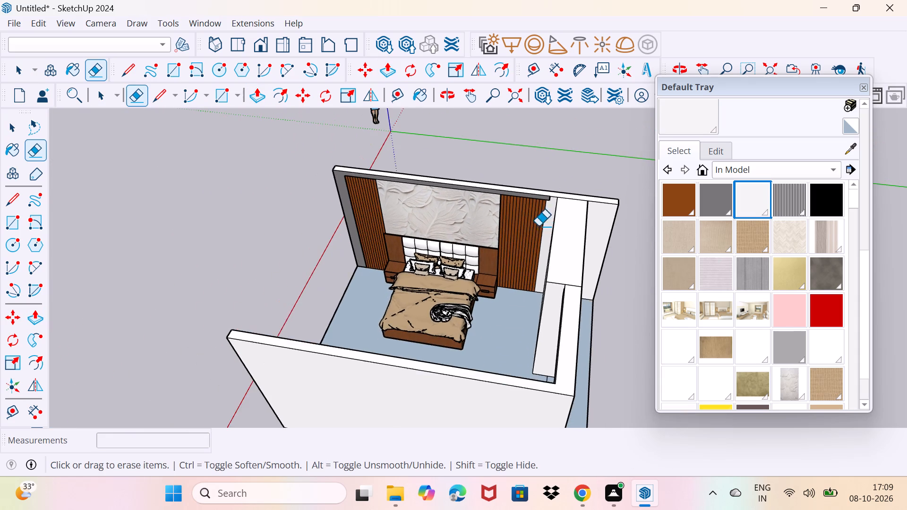
middle_click_drag(511, 258, 650, 195)
scroll(522, 237, "up", 3)
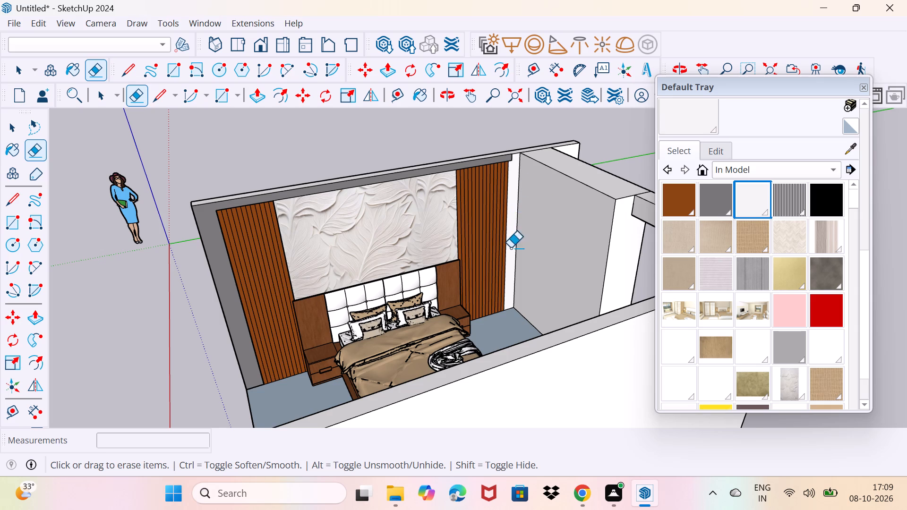
middle_click_drag(511, 248, 579, 240)
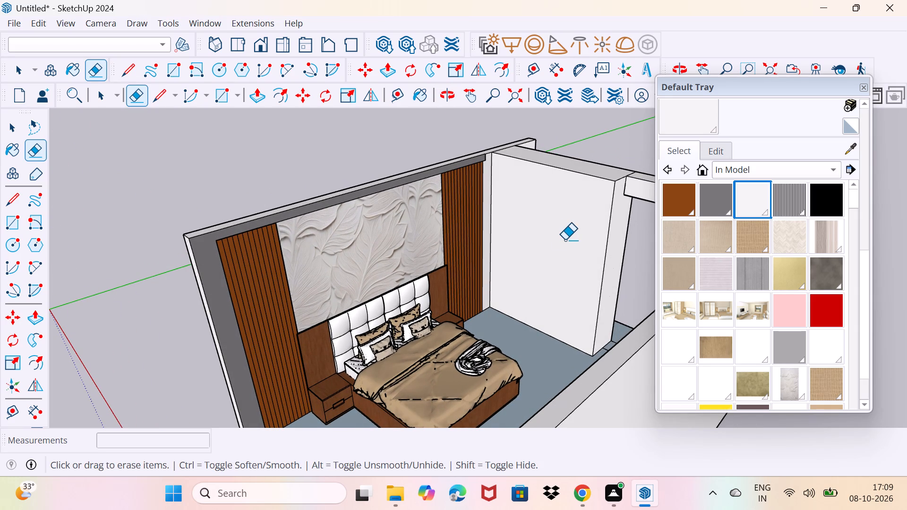
key("space")
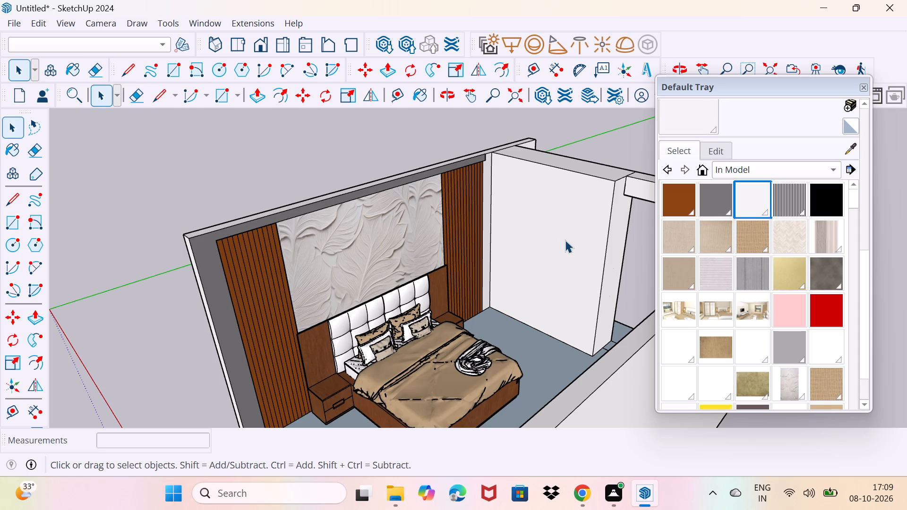
middle_click_drag(562, 245, 360, 209, "shift")
middle_click_drag(331, 212, 410, 211)
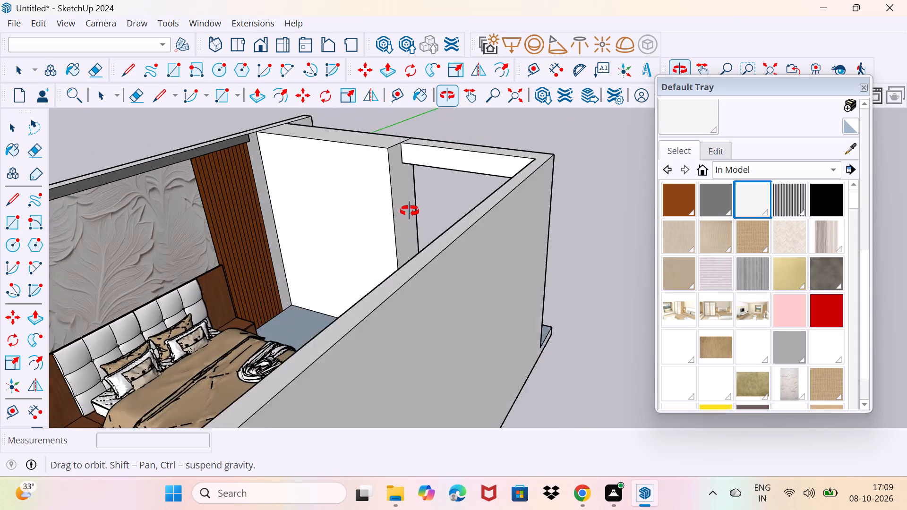
middle_click_drag(410, 211, 474, 258)
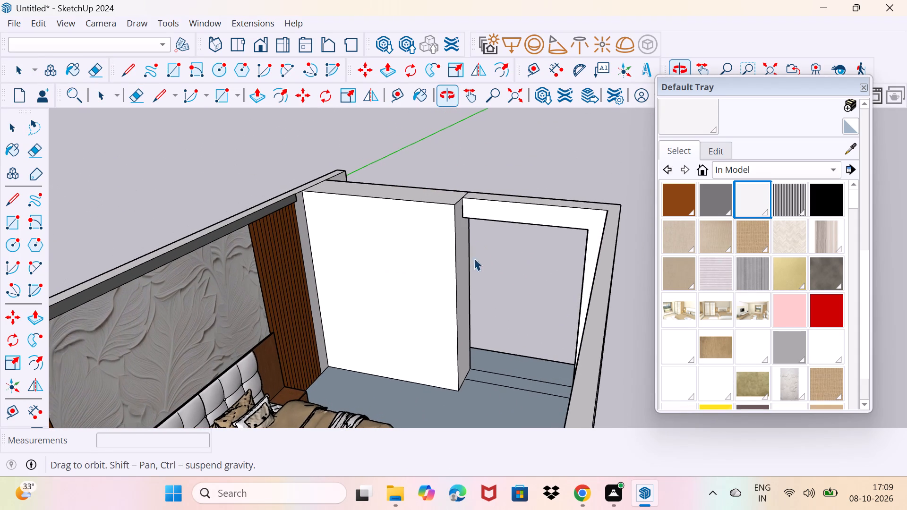
middle_click_drag(474, 258, 479, 255)
key("space")
scroll(468, 206, "up", 3)
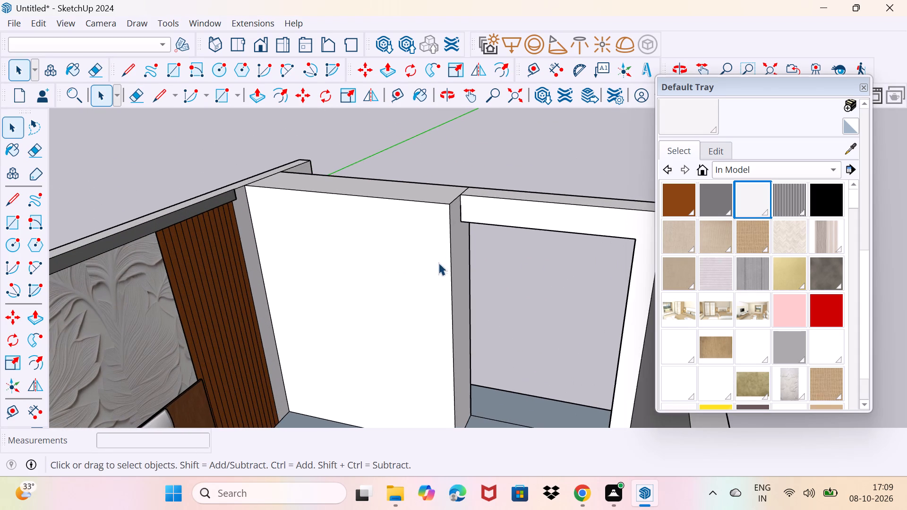
Copy the white side-wall block's vertical front edge beside the opening 7' 7" to the slatted-panel corner, dividing the face into four equal panels.
middle_click_drag(437, 266, 485, 254)
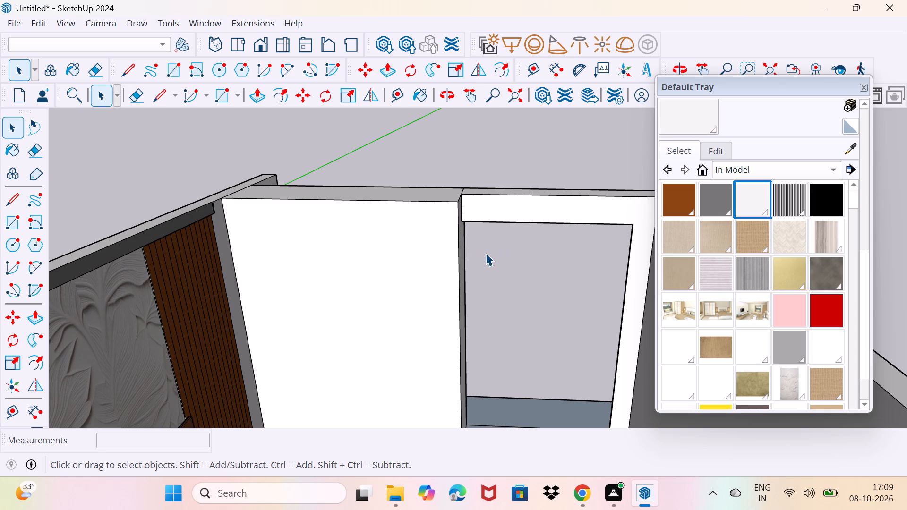
middle_click_drag(407, 365, 410, 353)
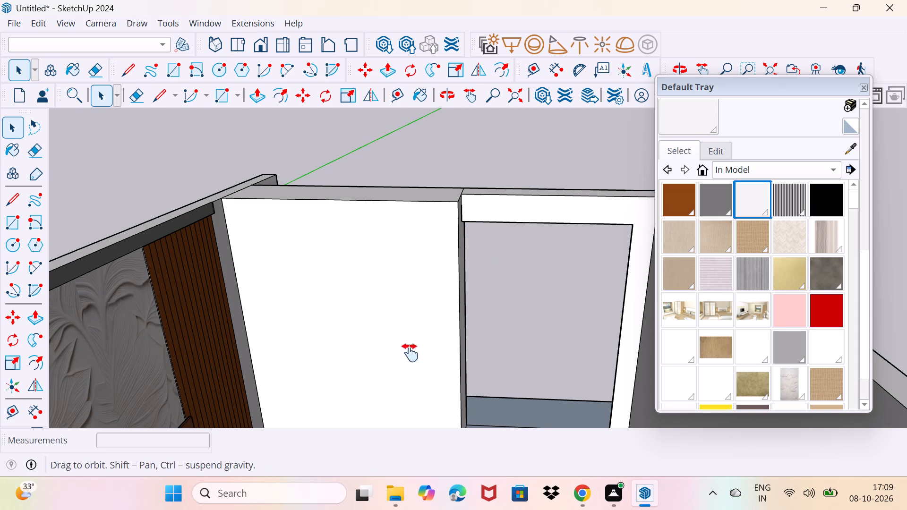
middle_click_drag(410, 353, 440, 262)
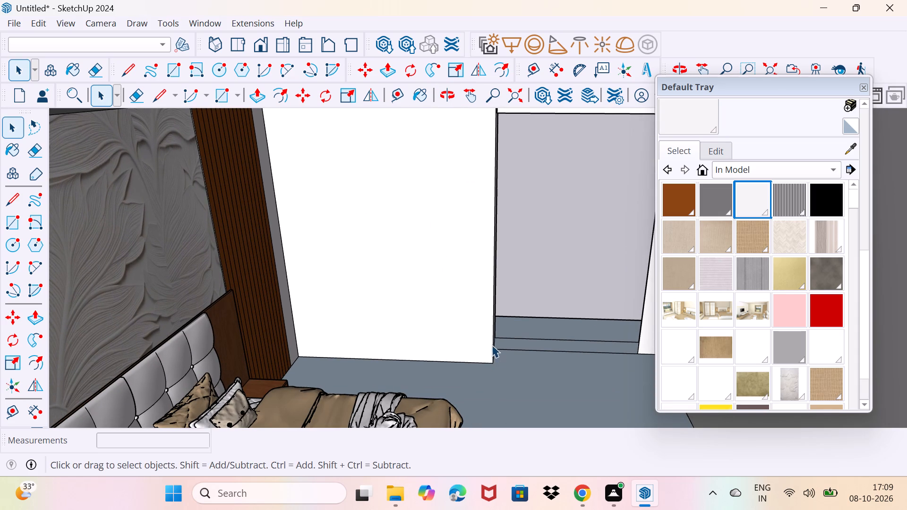
left_click(492, 345)
scroll(494, 371, "up", 4)
middle_click_drag(494, 371, 461, 371)
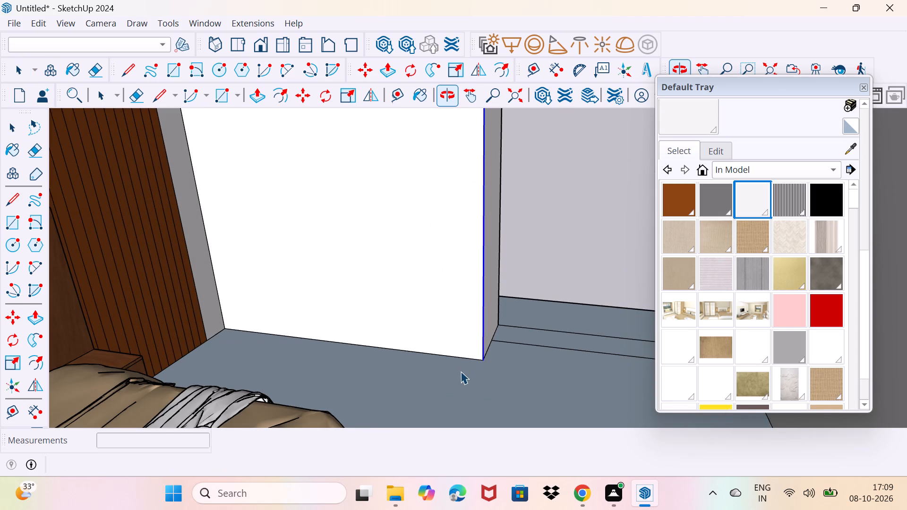
key("m")
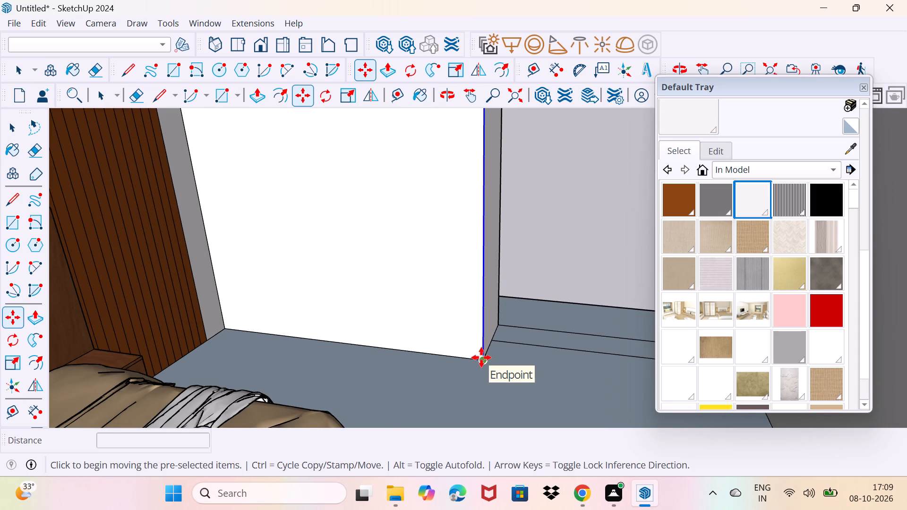
left_click(481, 357)
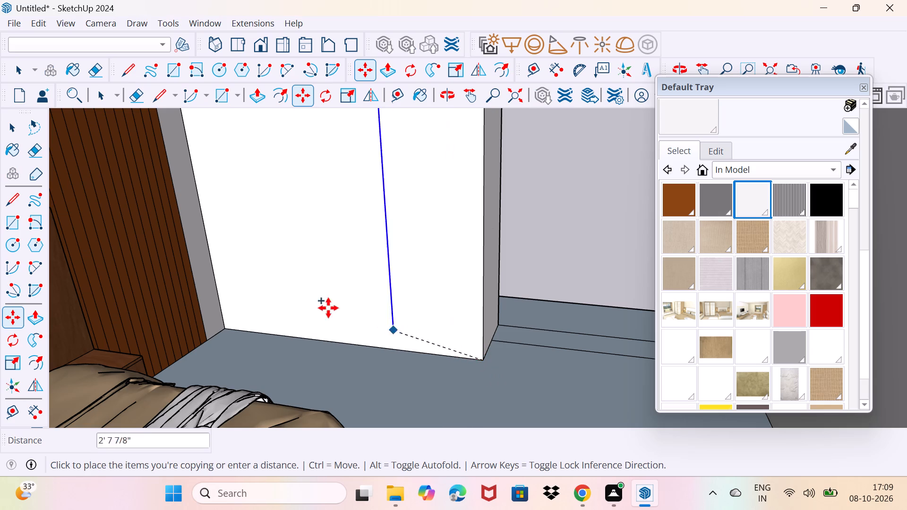
scroll(229, 325, "up", 3)
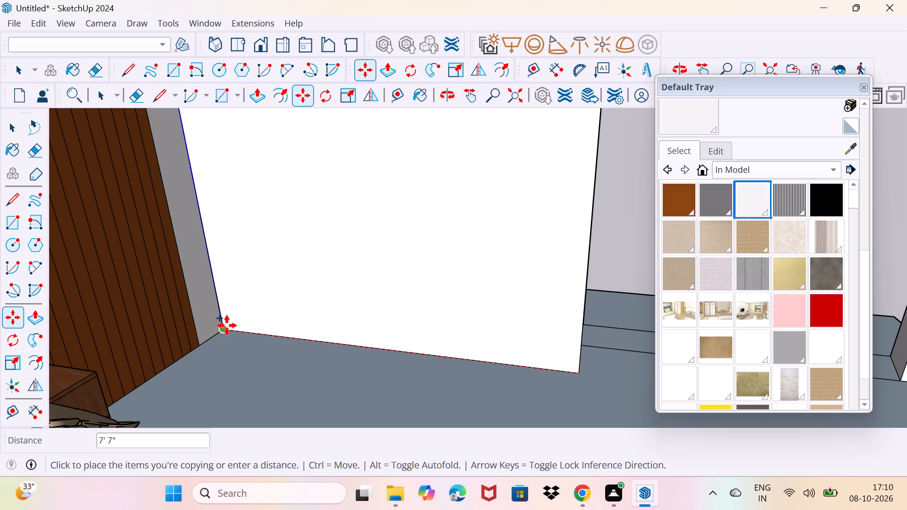
left_click(227, 325)
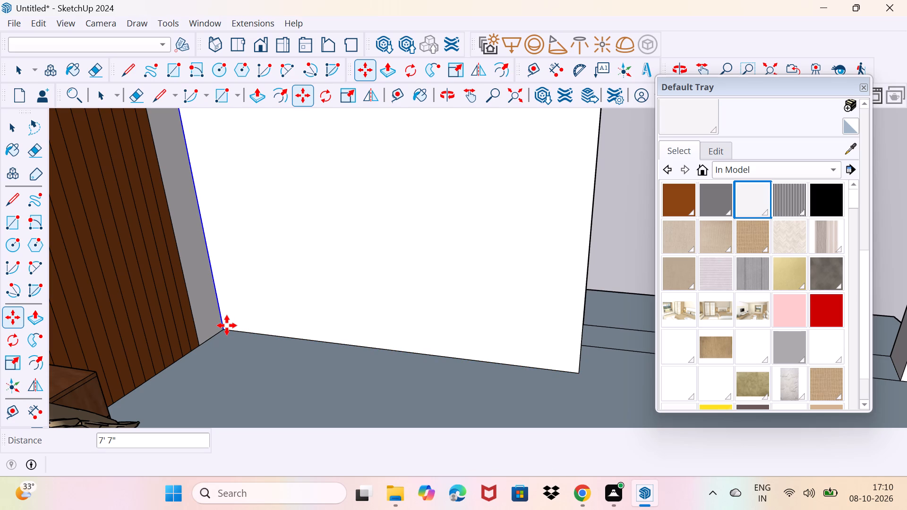
type("/4")
key("Return")
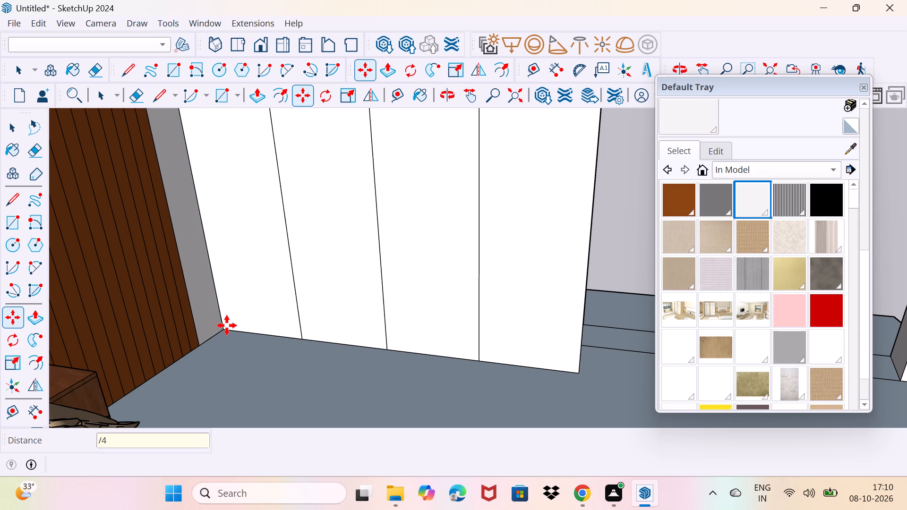
scroll(227, 325, "down", 2)
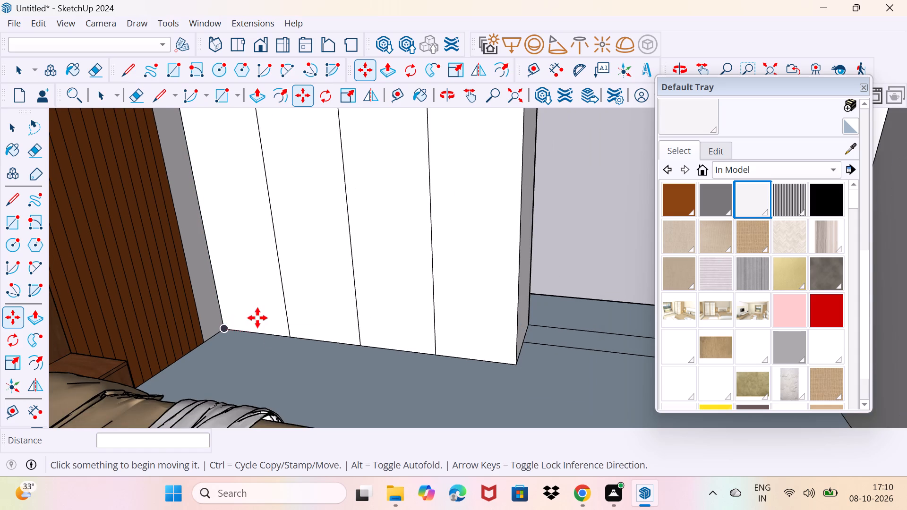
middle_click_drag(257, 318, 265, 393)
scroll(287, 369, "down", 7)
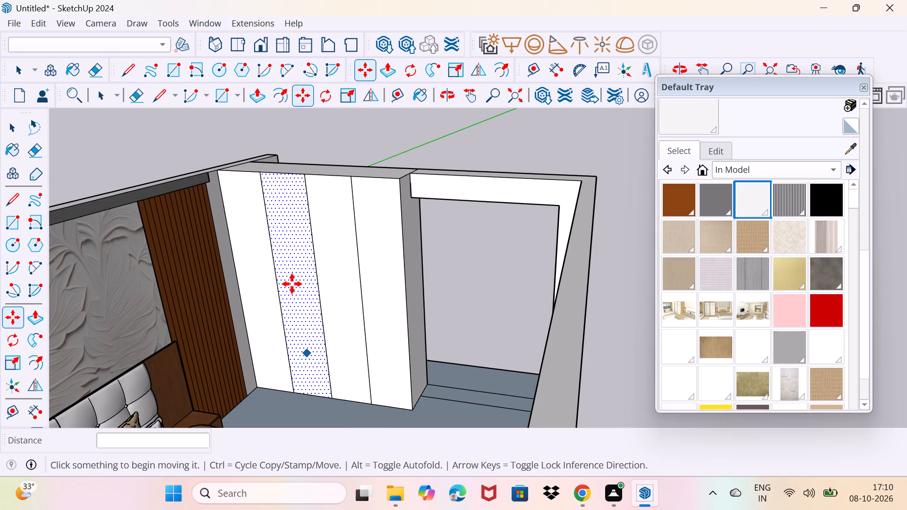
key("space")
key("space")
left_click_drag(456, 353, 462, 345)
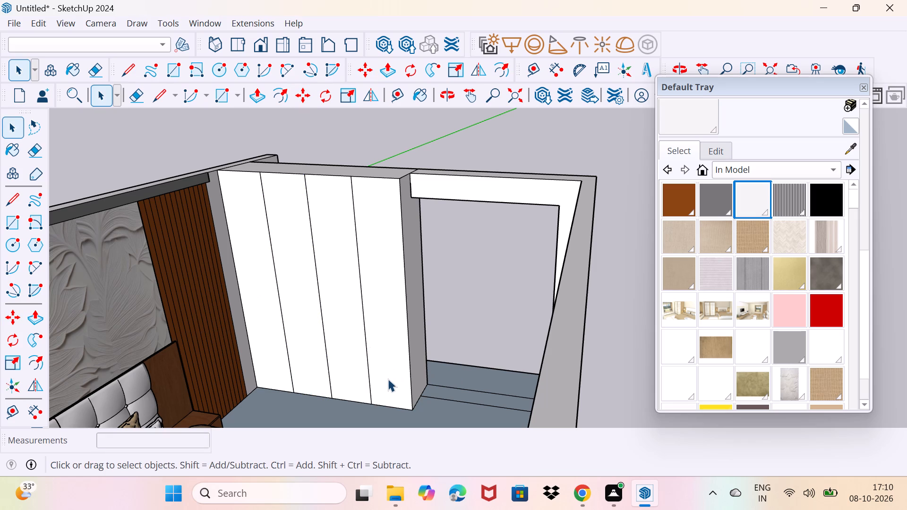
Copy the three vertical dividing lines just under 3 inches towards the slatted panel to outline narrow strips between the wide panels.
scroll(363, 382, "up", 1)
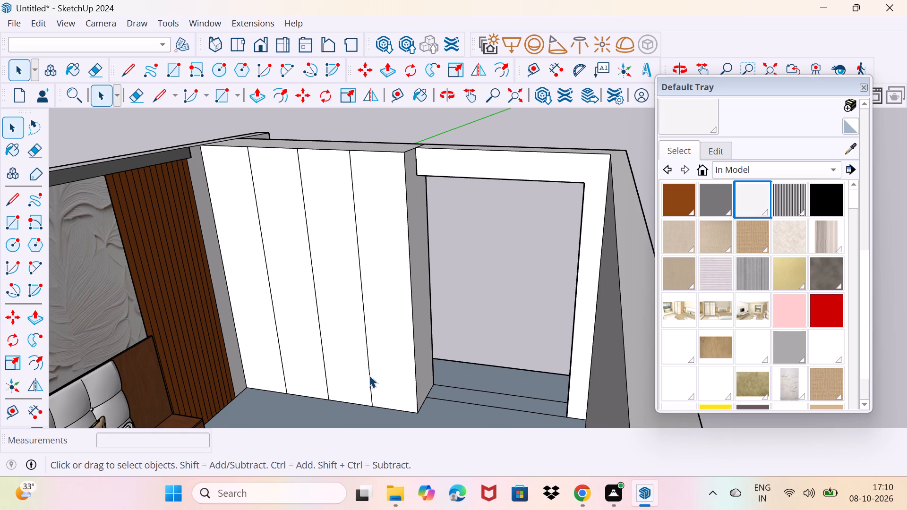
left_click(369, 375)
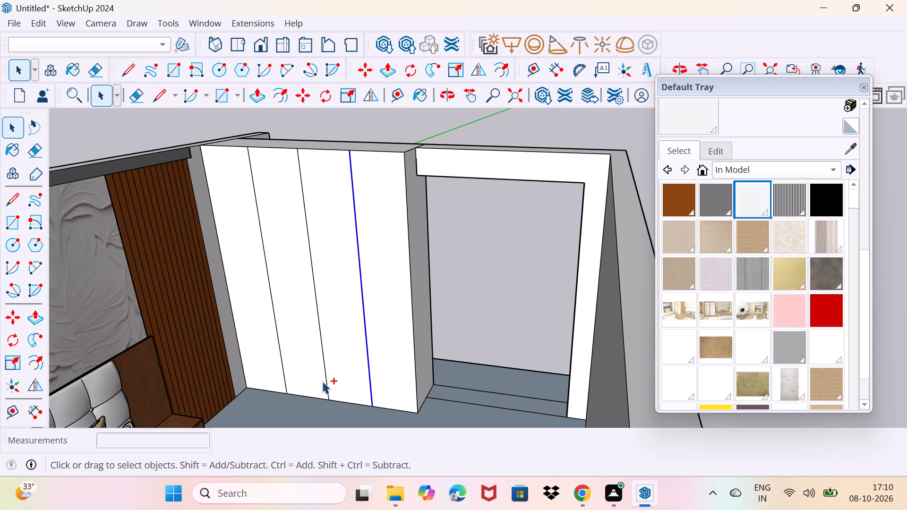
left_click(325, 376, "ctrl")
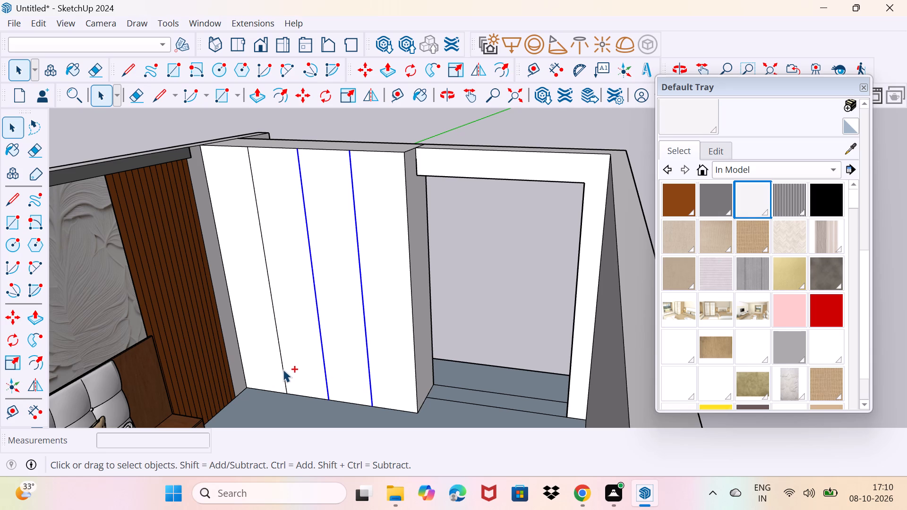
left_click(283, 369, "ctrl")
scroll(338, 396, "up", 2)
middle_click_drag(347, 398, 362, 368)
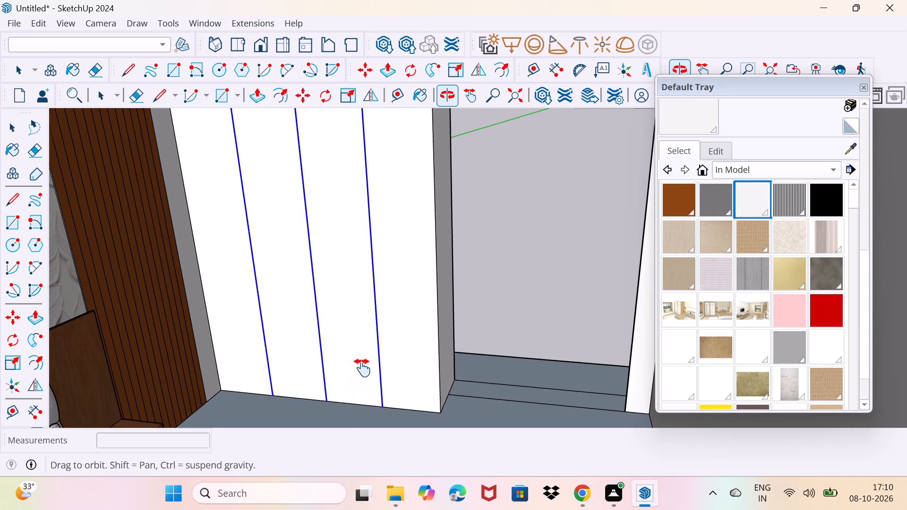
middle_click_drag(362, 368, 370, 347)
scroll(385, 373, "up", 3)
key("m")
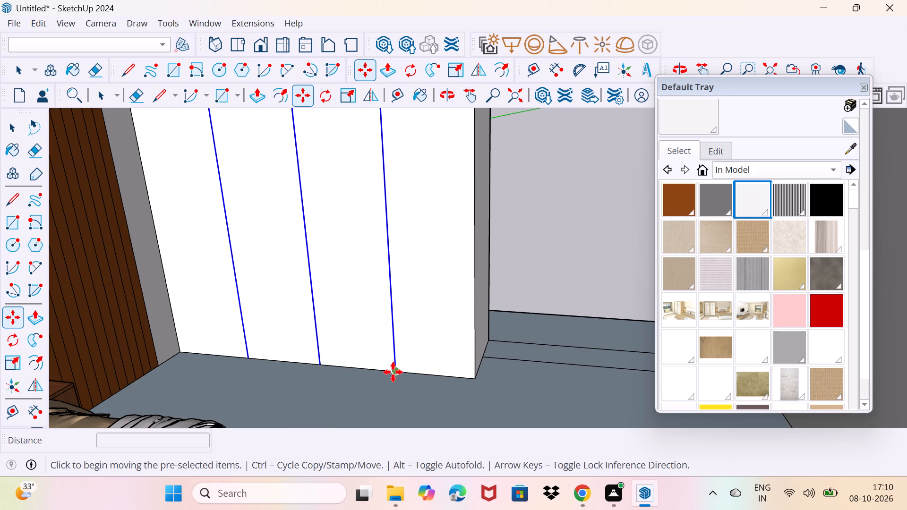
left_click(393, 373)
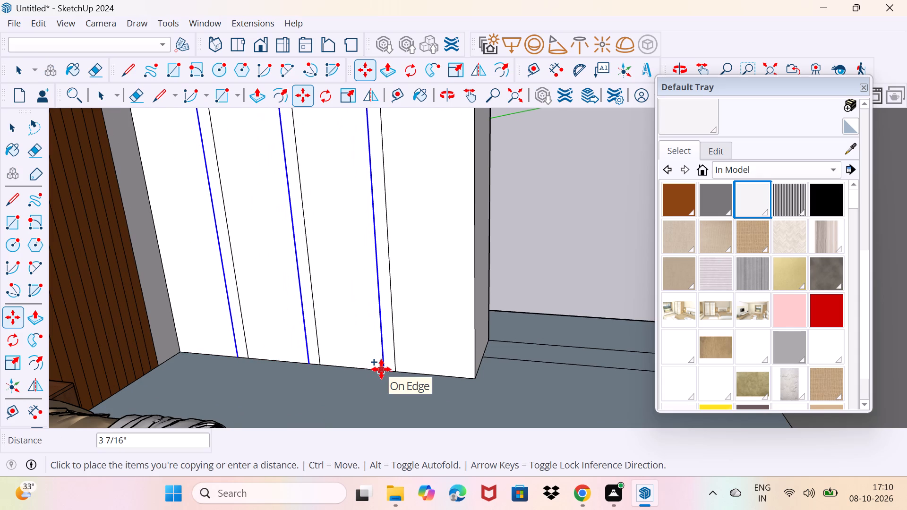
scroll(381, 369, "up", 3)
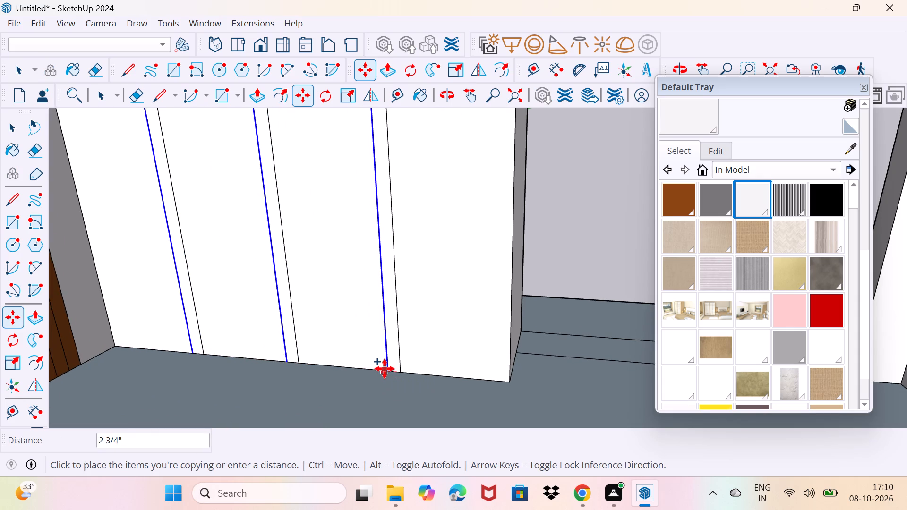
left_click(385, 369)
key("space")
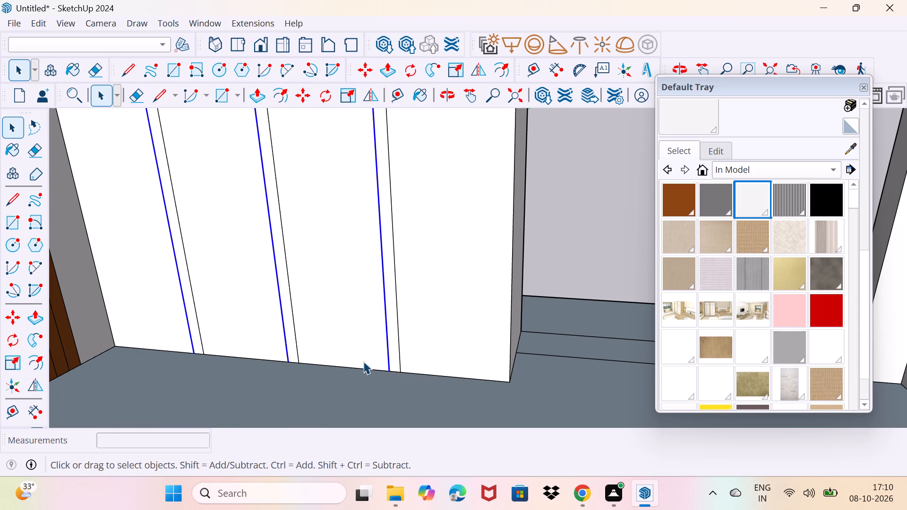
left_click_drag(359, 360, 370, 349)
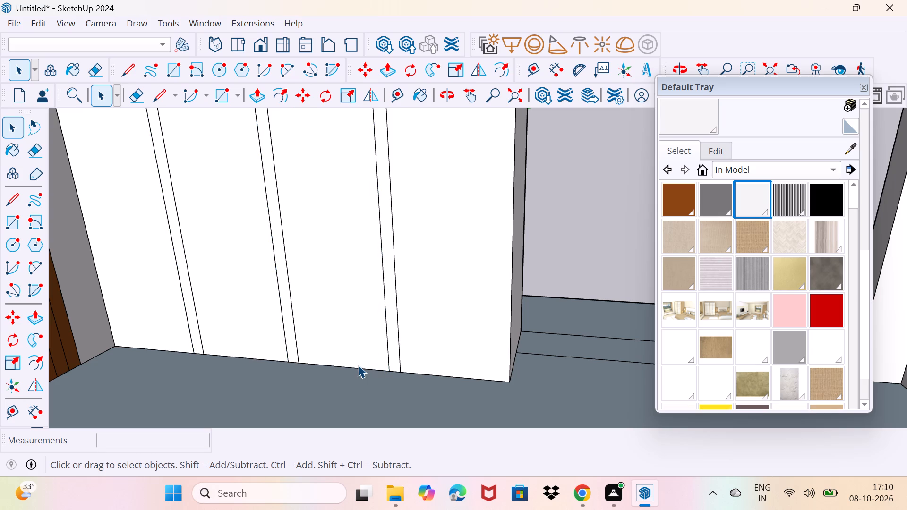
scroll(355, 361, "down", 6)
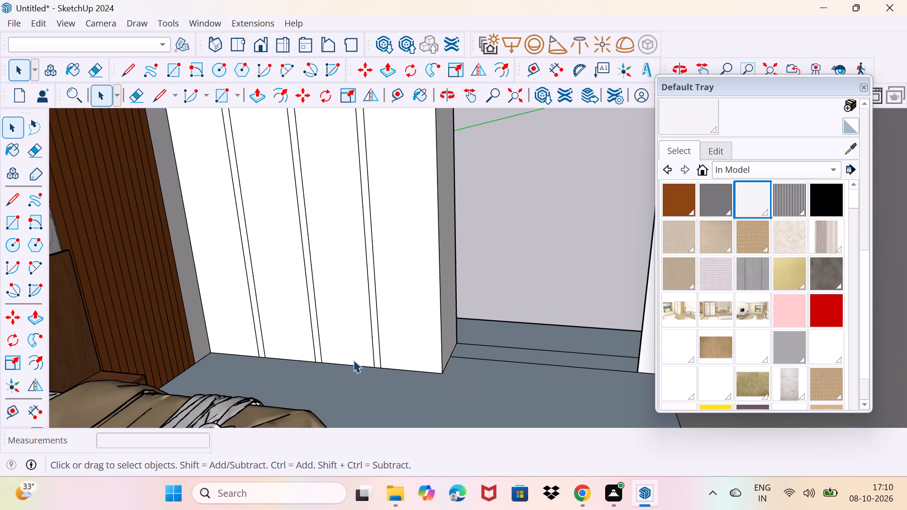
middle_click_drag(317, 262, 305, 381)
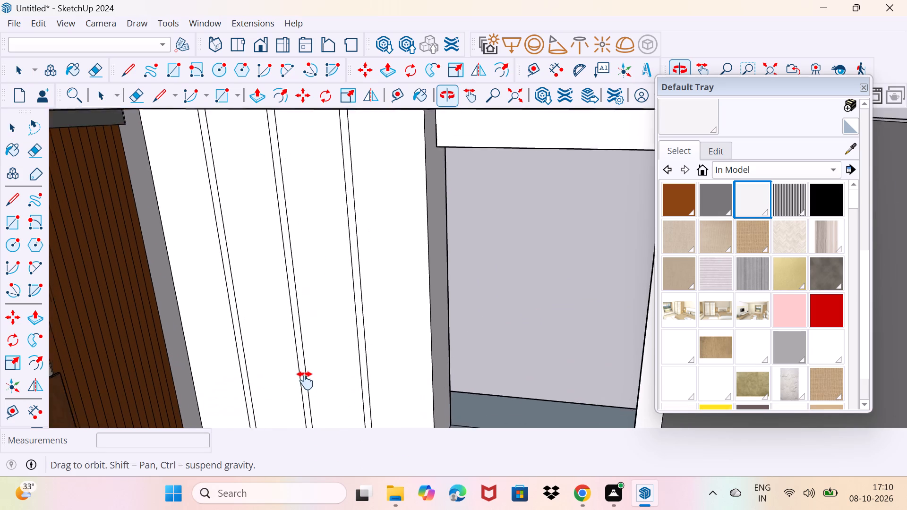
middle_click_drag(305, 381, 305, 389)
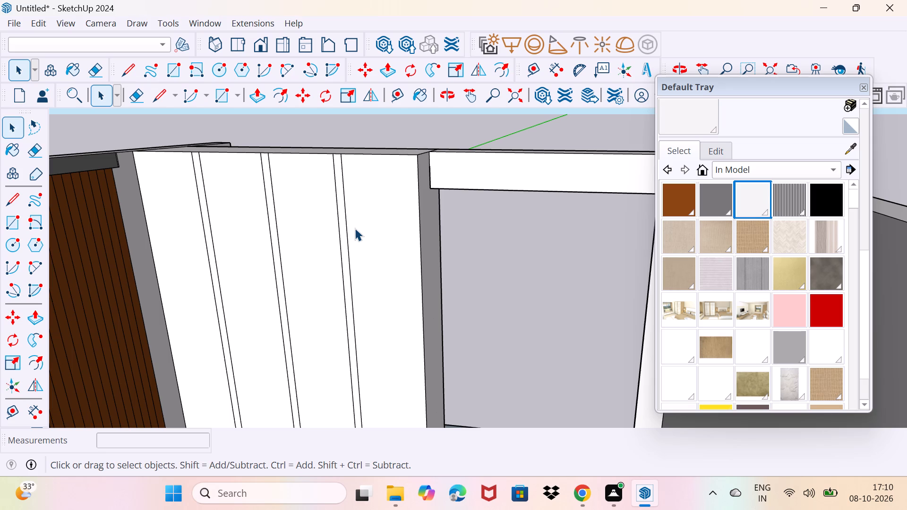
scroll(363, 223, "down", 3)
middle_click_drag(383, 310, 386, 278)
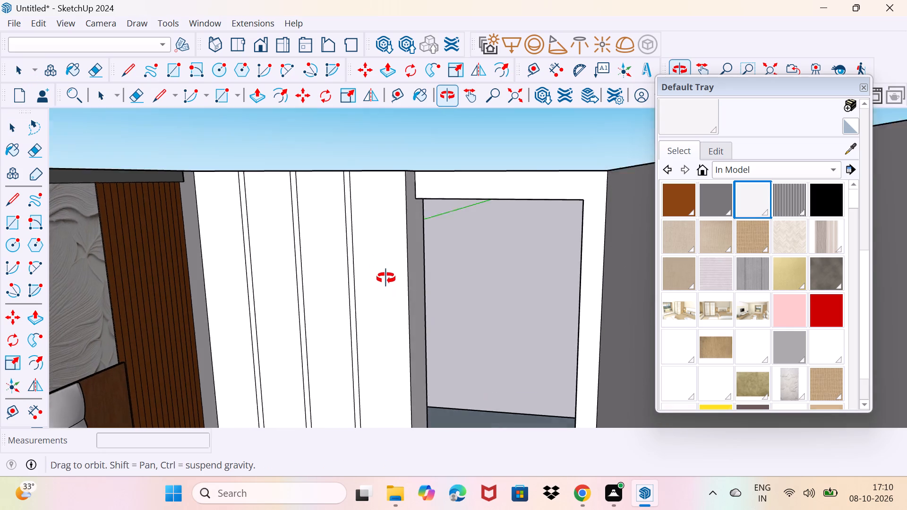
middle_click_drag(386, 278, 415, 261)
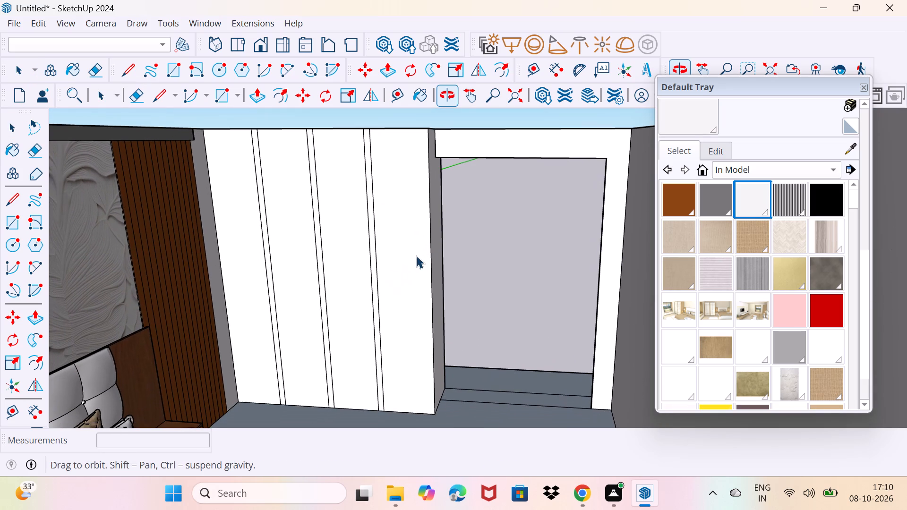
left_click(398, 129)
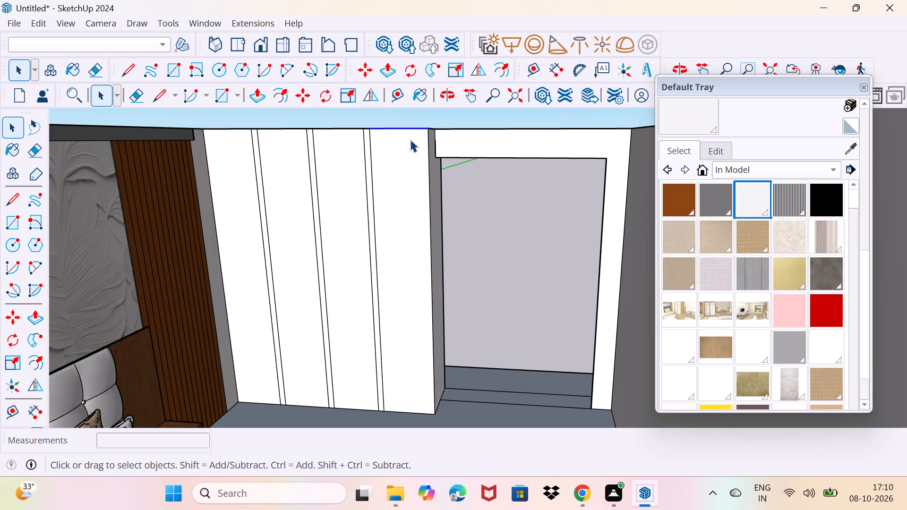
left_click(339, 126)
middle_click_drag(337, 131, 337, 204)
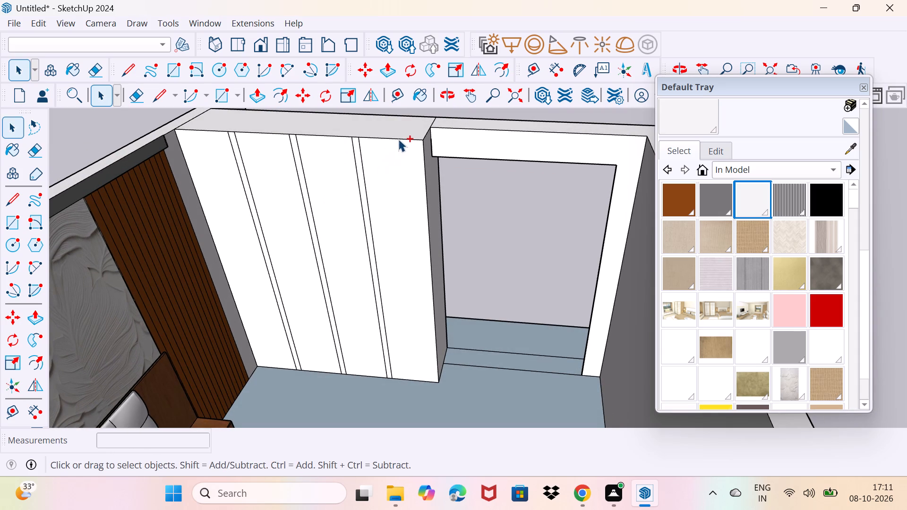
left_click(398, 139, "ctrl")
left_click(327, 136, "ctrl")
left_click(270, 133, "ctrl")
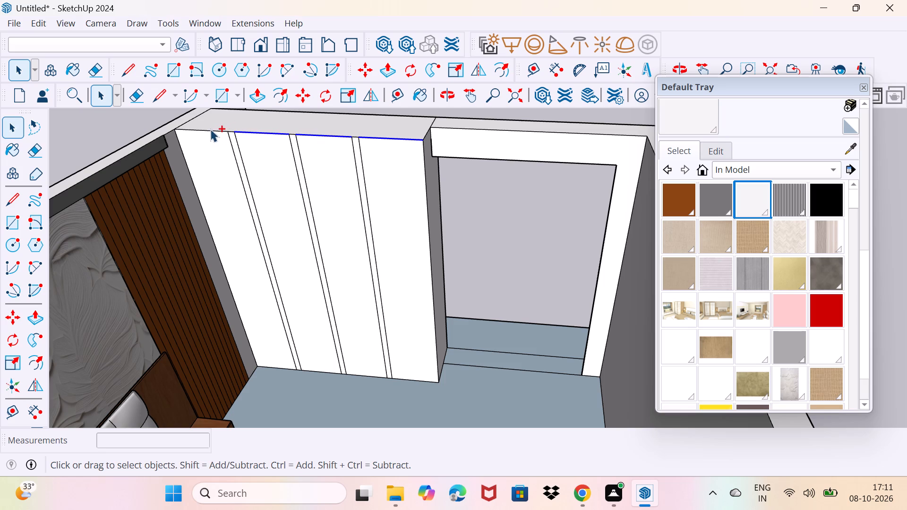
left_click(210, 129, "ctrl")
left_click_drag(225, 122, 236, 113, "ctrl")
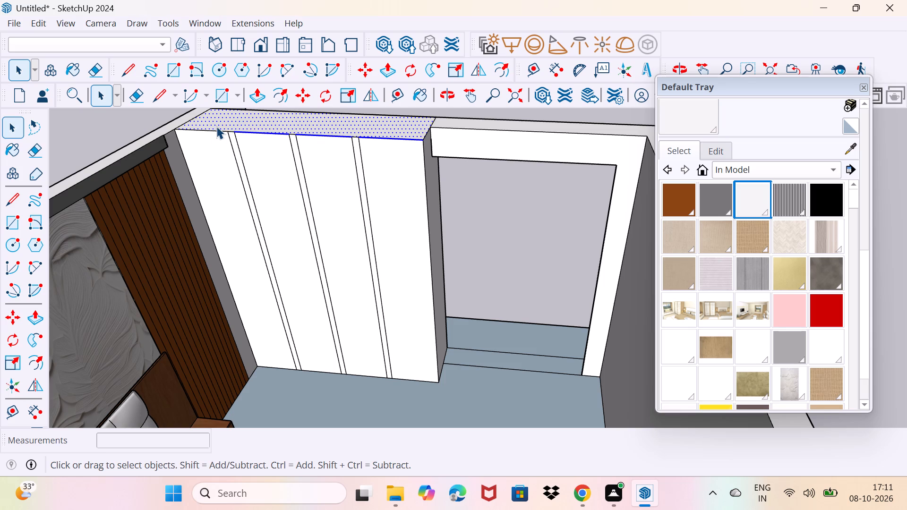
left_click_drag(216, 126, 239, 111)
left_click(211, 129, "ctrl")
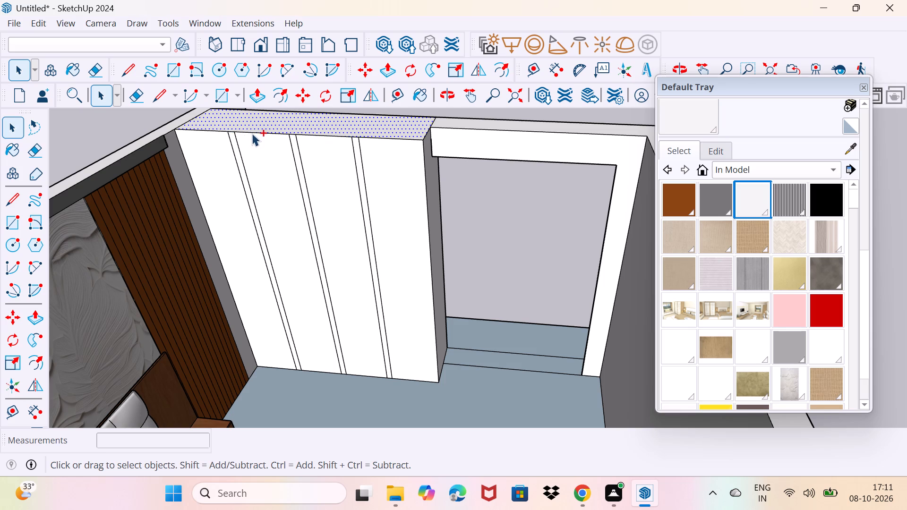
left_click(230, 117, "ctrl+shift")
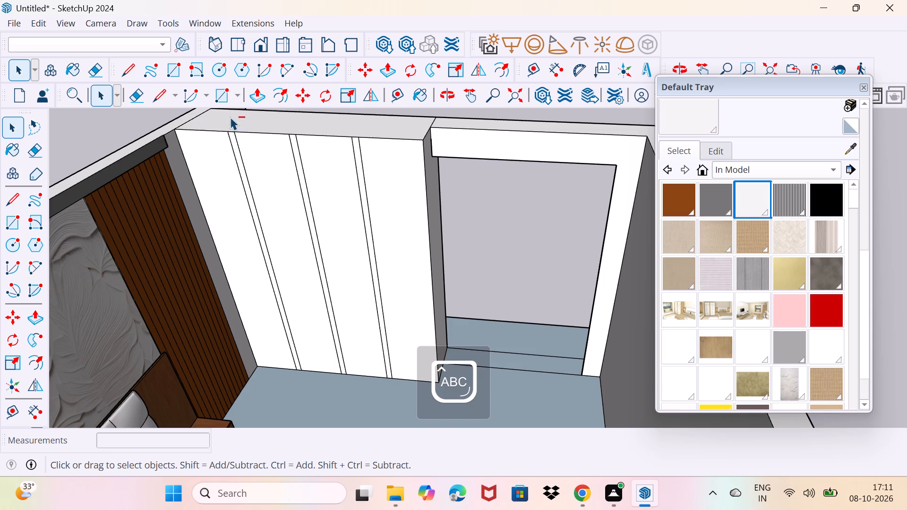
Copy the top edges of the side-wall block's four wide panels 10' down to the floor, divided by 3 into equal rows.
left_click(213, 130, "ctrl")
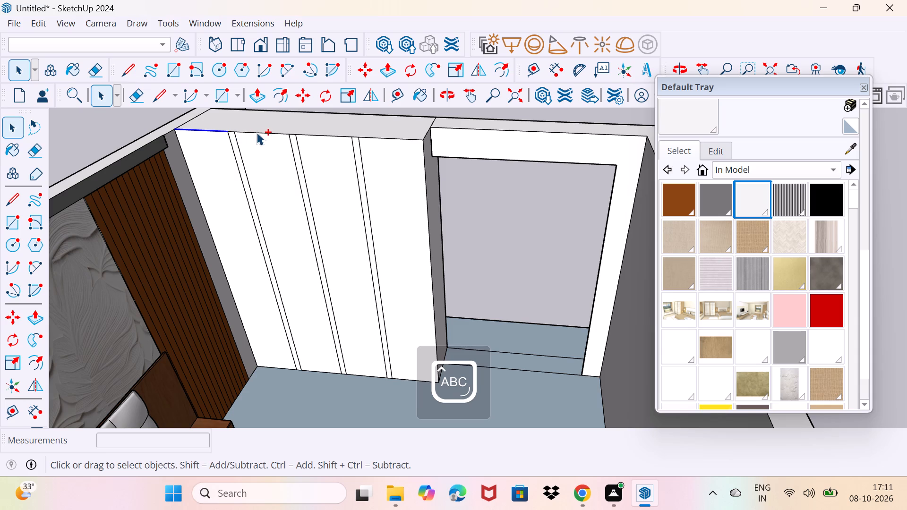
left_click(257, 132, "ctrl")
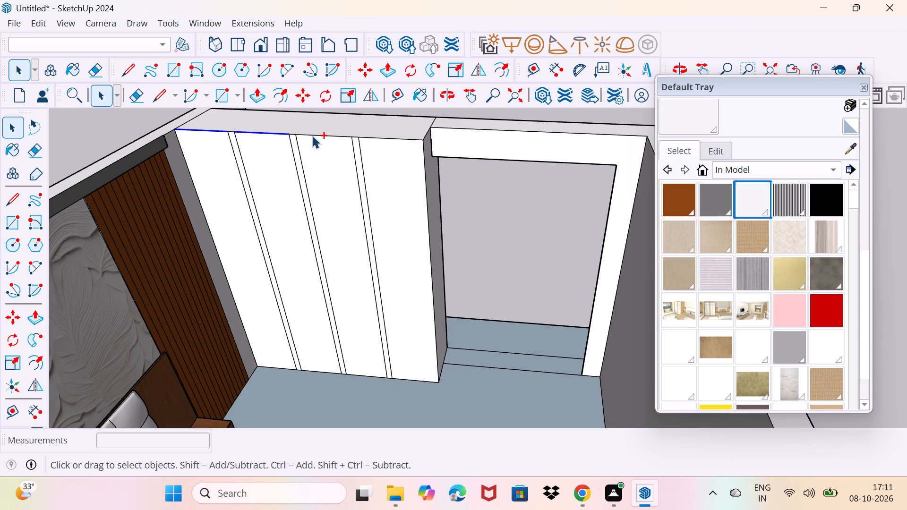
left_click(312, 136, "ctrl")
left_click(368, 136, "ctrl")
middle_click_drag(382, 173, 413, 131)
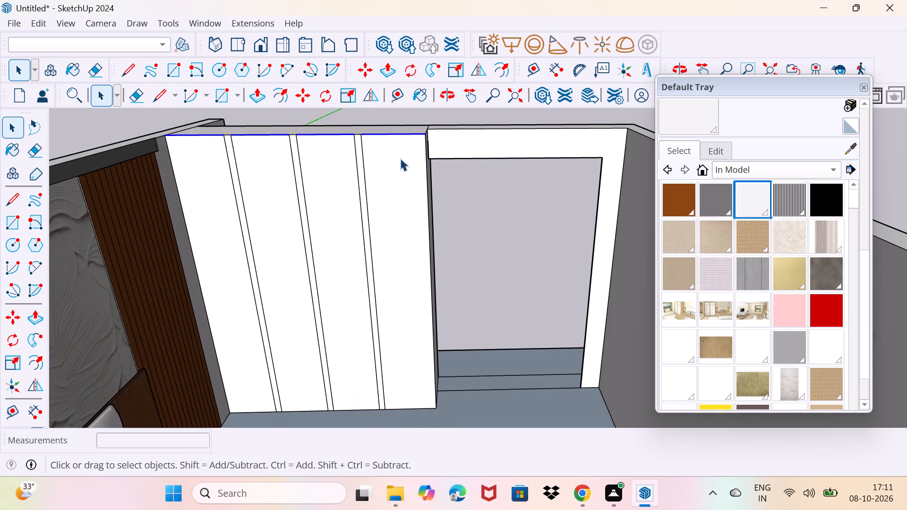
scroll(402, 152, "up", 3)
key("m")
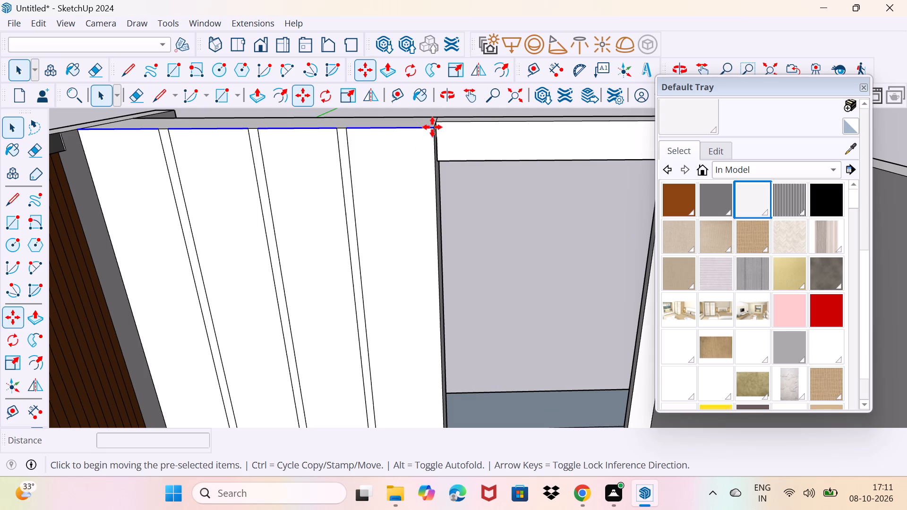
left_click(432, 127)
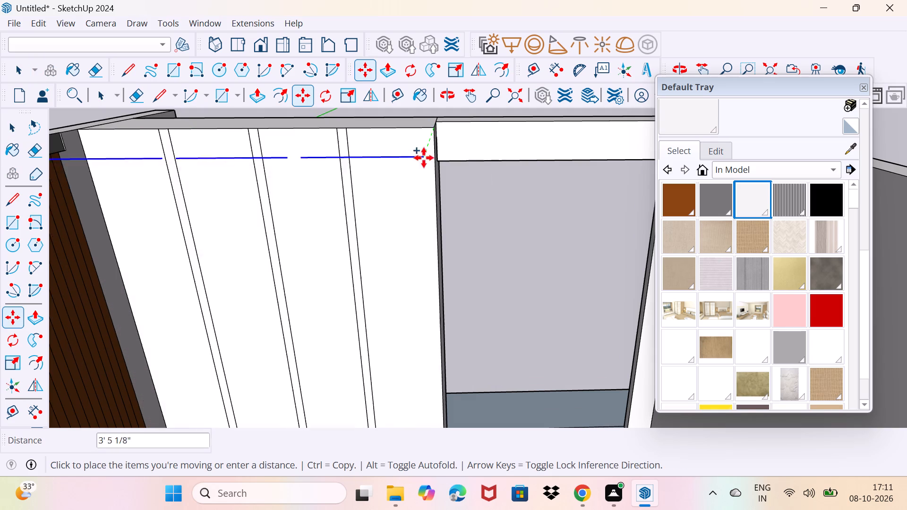
scroll(414, 212, "down", 3)
middle_click_drag(428, 393, 428, 392, "shift")
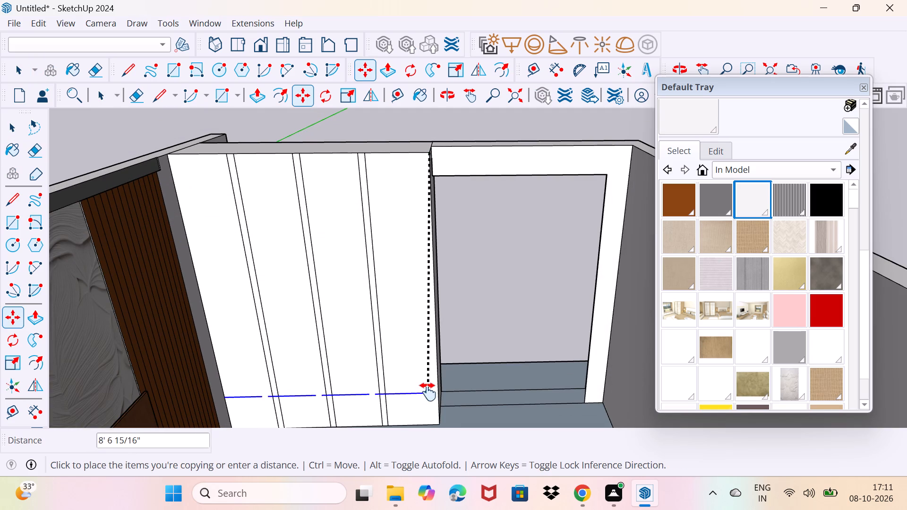
middle_click_drag(428, 392, 442, 333, "shift")
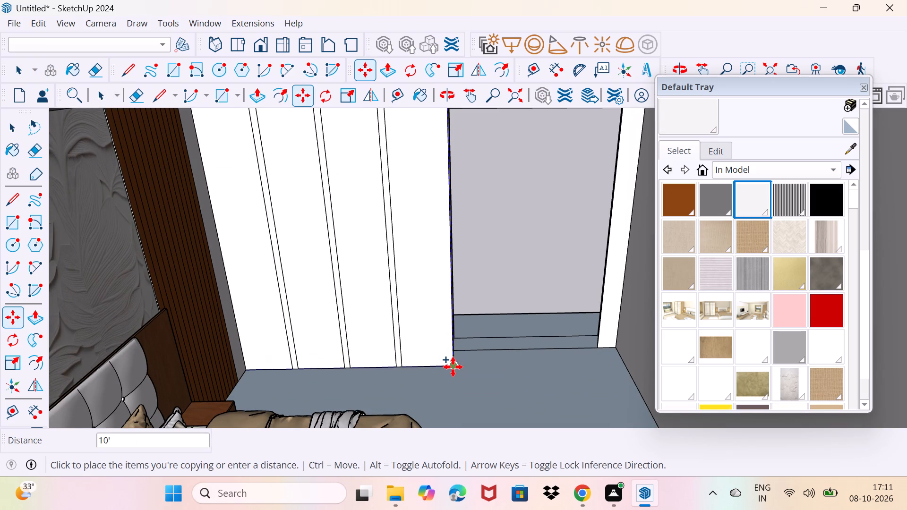
left_click(453, 367)
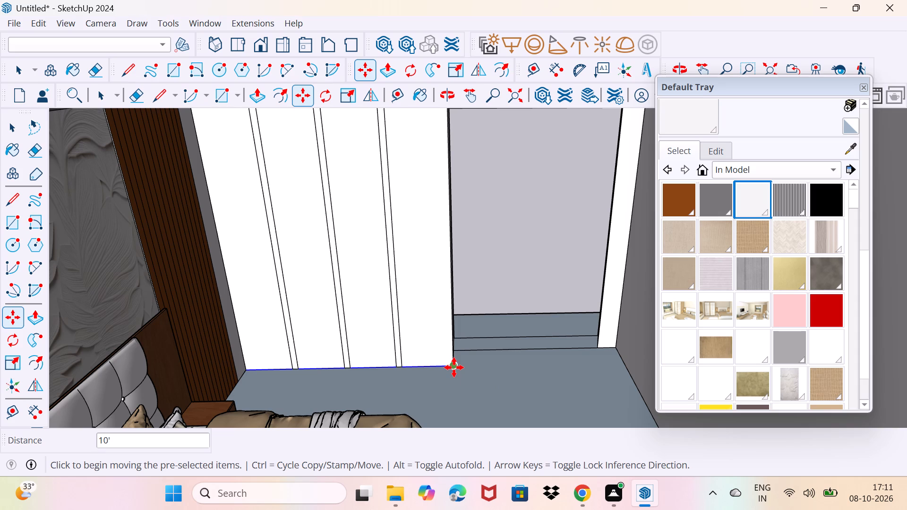
key("slash")
key("3")
key("Return")
key("space")
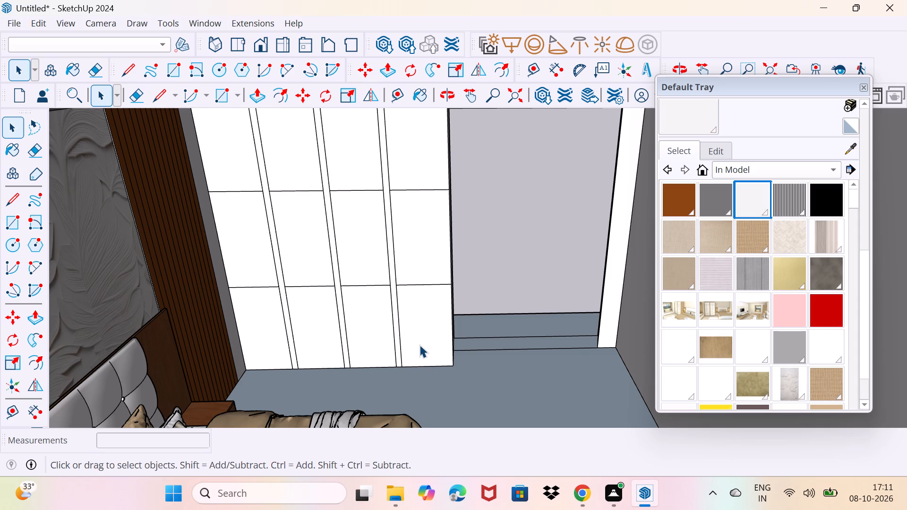
Move the upper horizontal dividing line of the wide panel nearest the slatted wood up about 7 7/8".
scroll(411, 346, "down", 2)
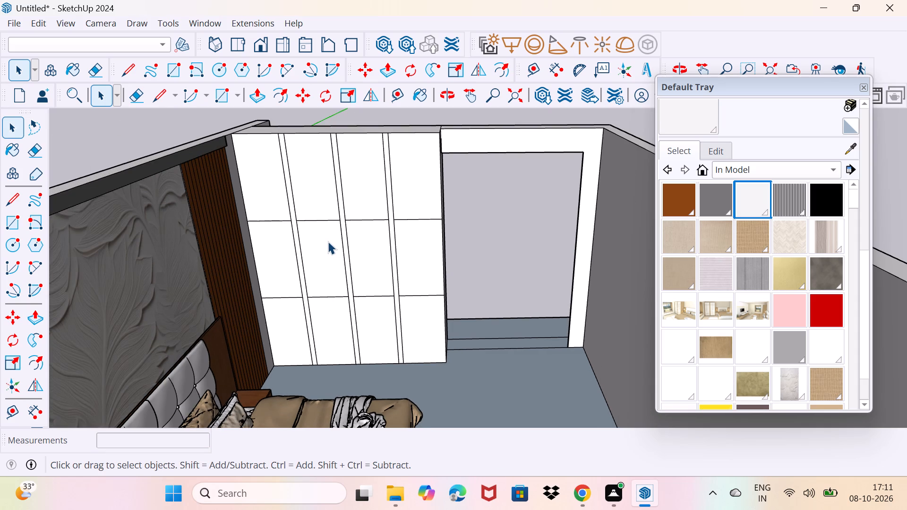
scroll(328, 241, "up", 1)
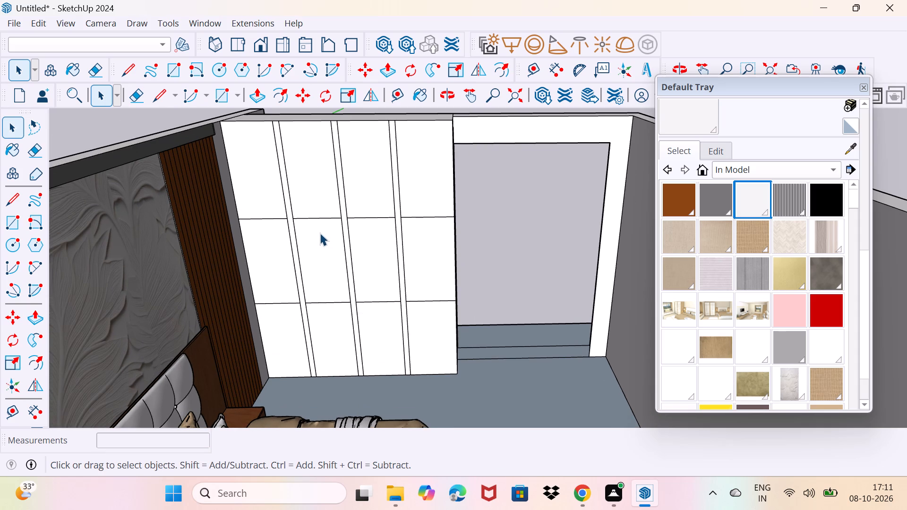
scroll(290, 221, "up", 3)
middle_click_drag(288, 221, 322, 274, "shift")
scroll(311, 296, "down", 2)
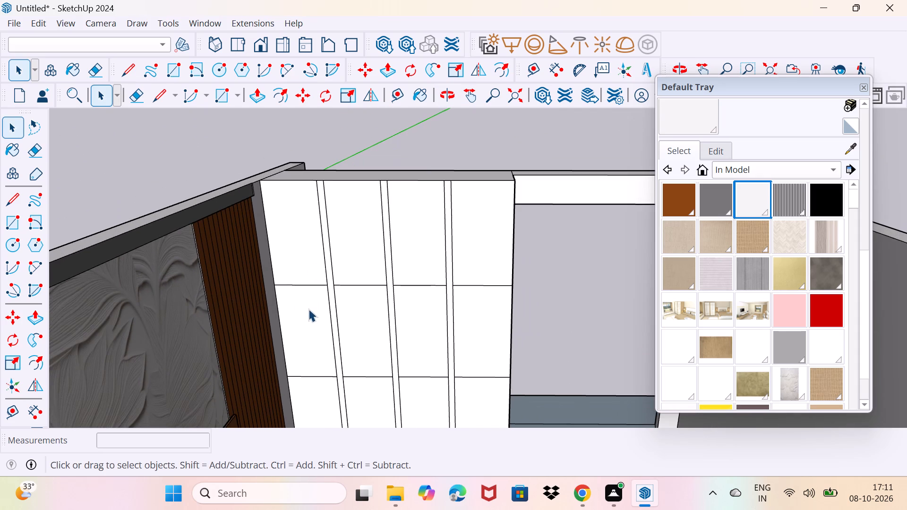
middle_click_drag(308, 309, 316, 271)
left_click(314, 246)
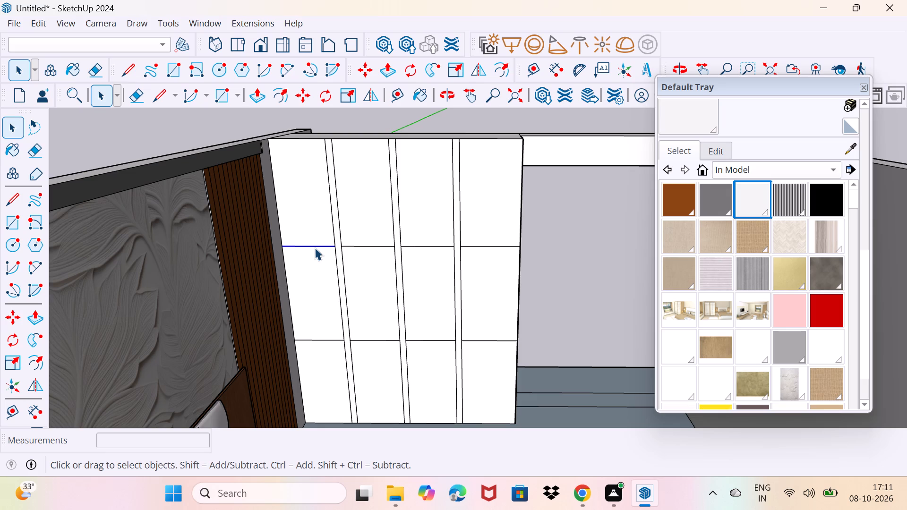
key("m")
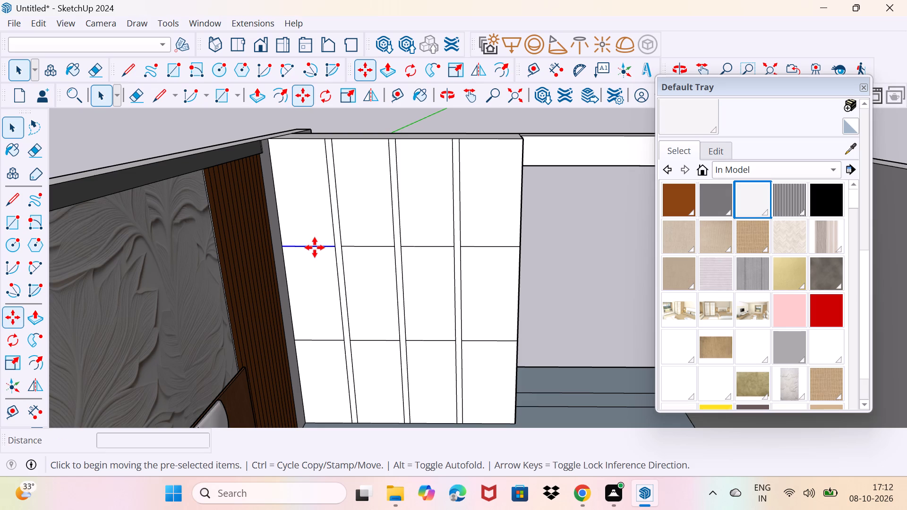
left_click(336, 246)
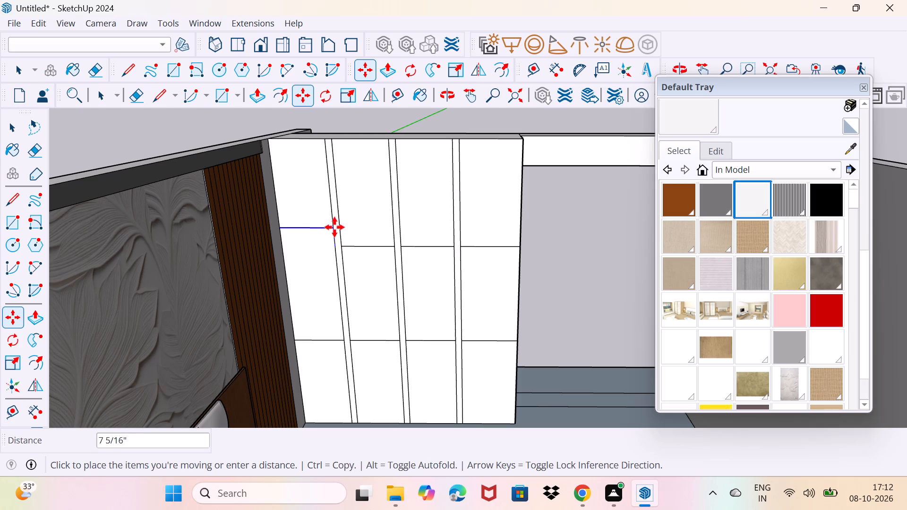
left_click(334, 227)
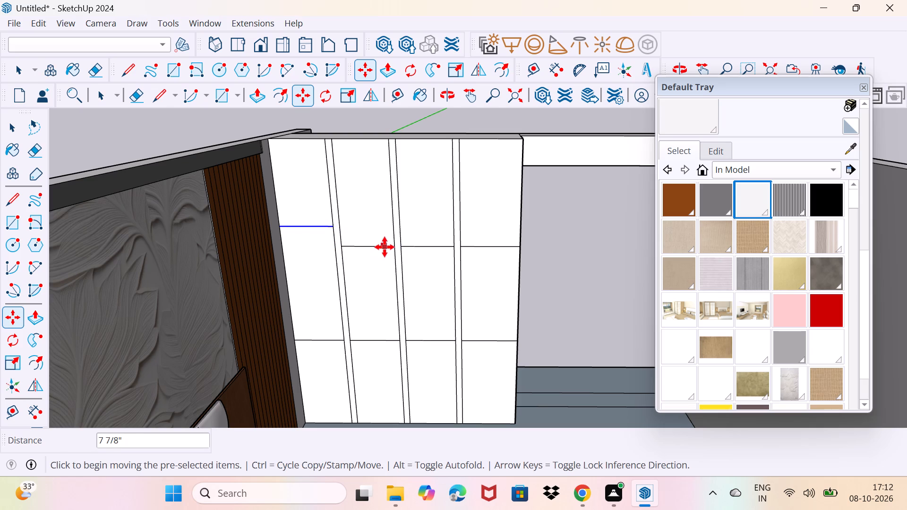
Move the upper horizontal dividing line of the second wide panel from the slatted wood up about 8 3/16".
key("space")
left_click(384, 247)
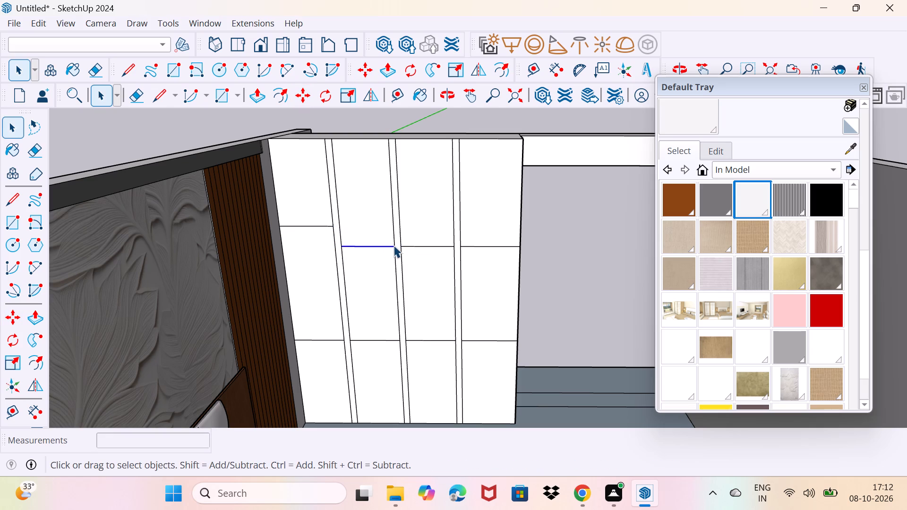
key("m")
left_click(394, 246)
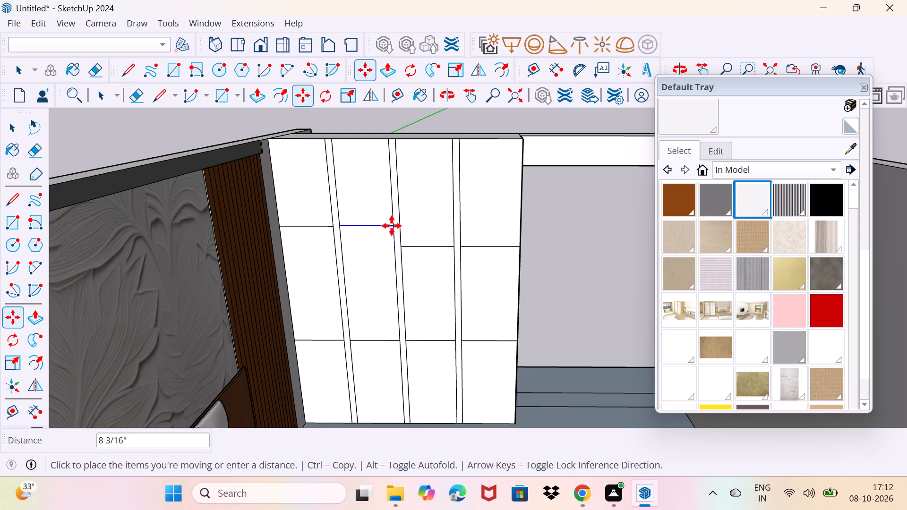
left_click(392, 226)
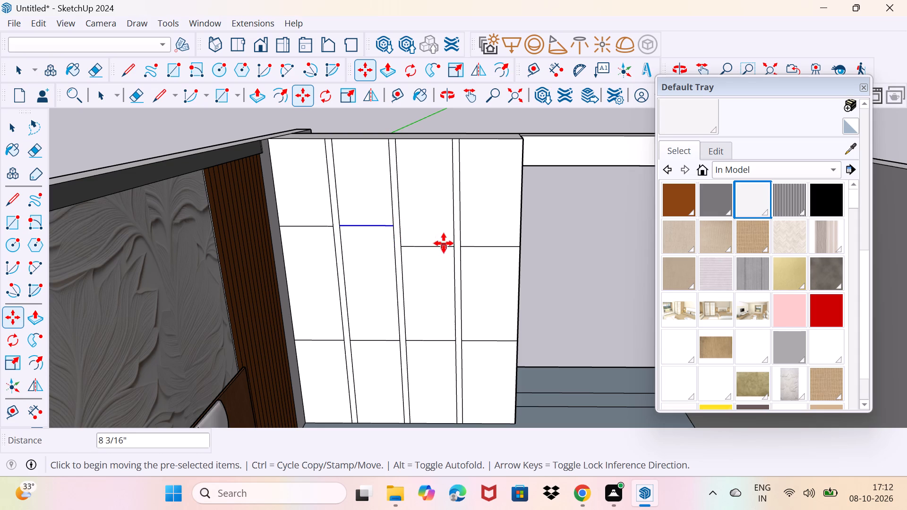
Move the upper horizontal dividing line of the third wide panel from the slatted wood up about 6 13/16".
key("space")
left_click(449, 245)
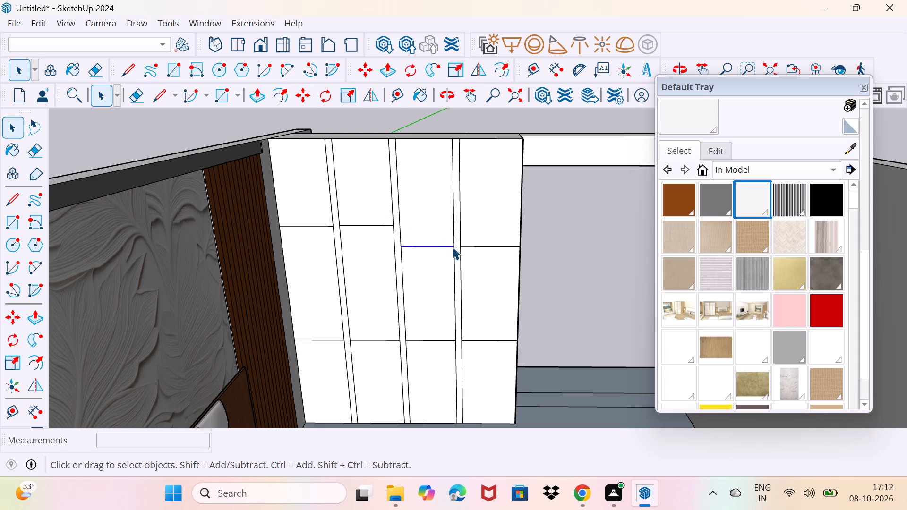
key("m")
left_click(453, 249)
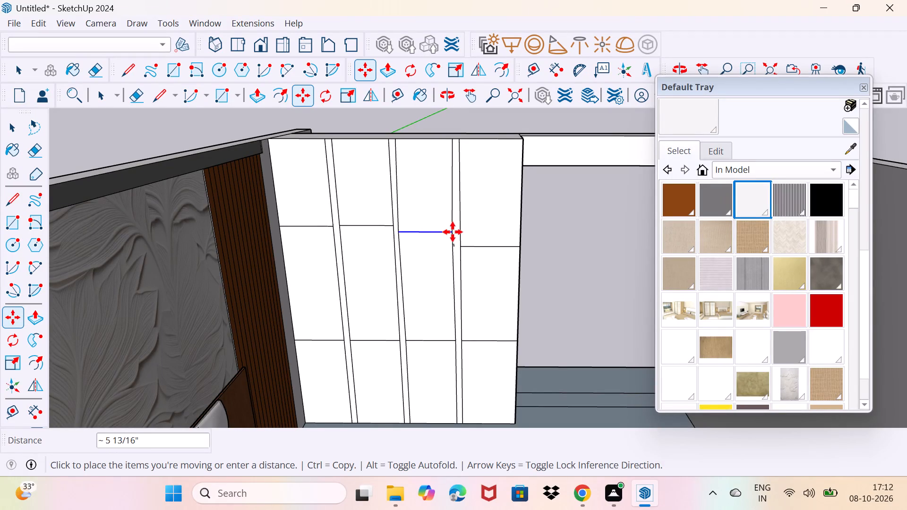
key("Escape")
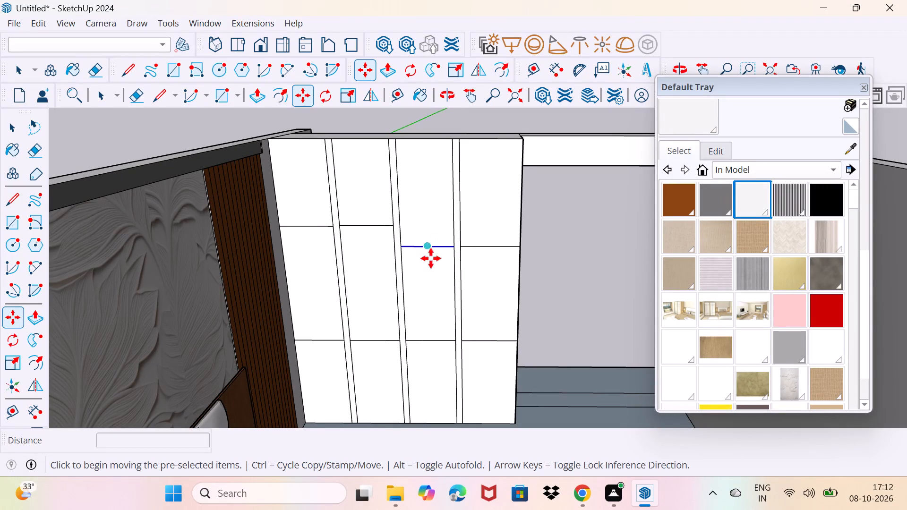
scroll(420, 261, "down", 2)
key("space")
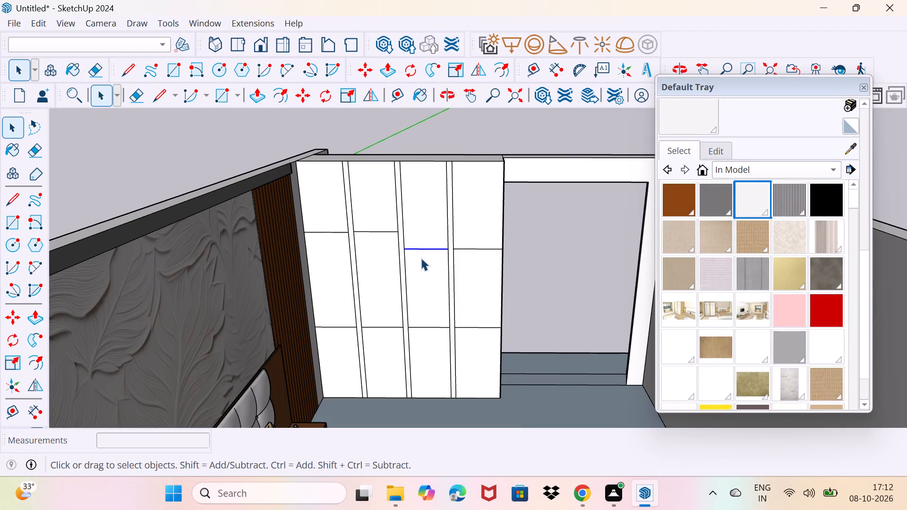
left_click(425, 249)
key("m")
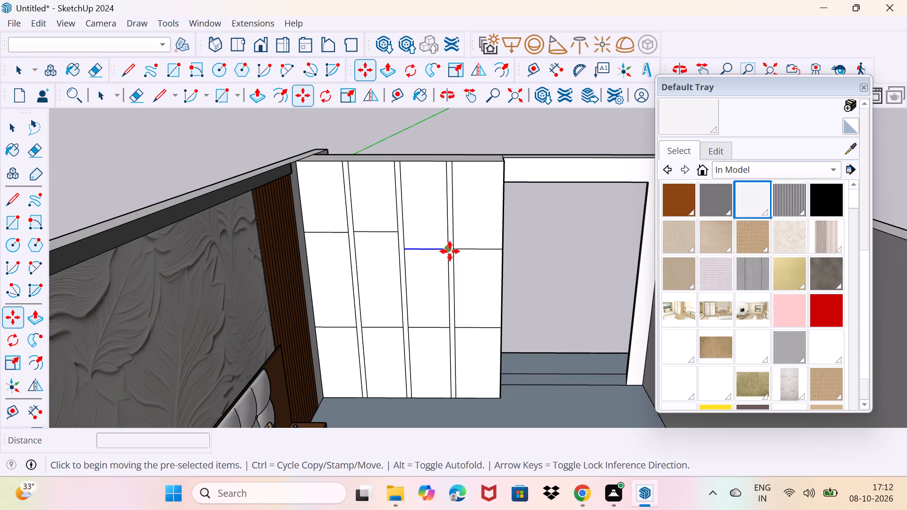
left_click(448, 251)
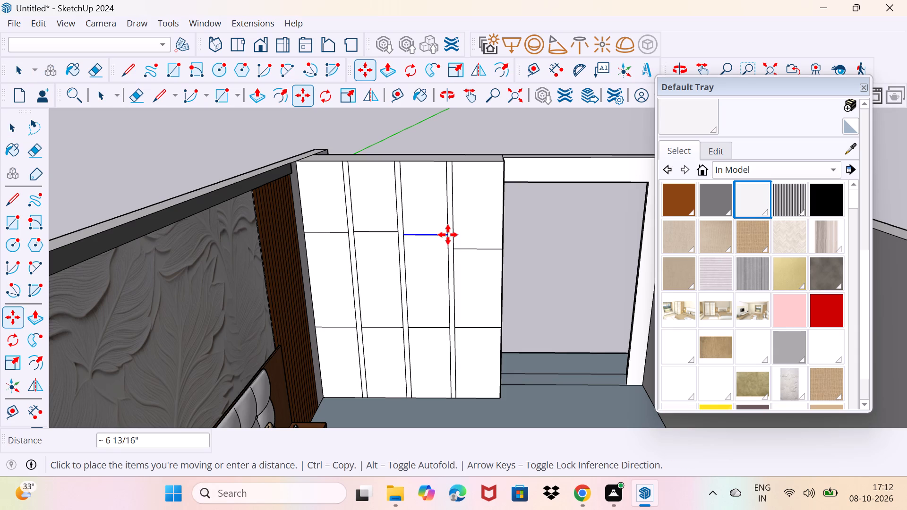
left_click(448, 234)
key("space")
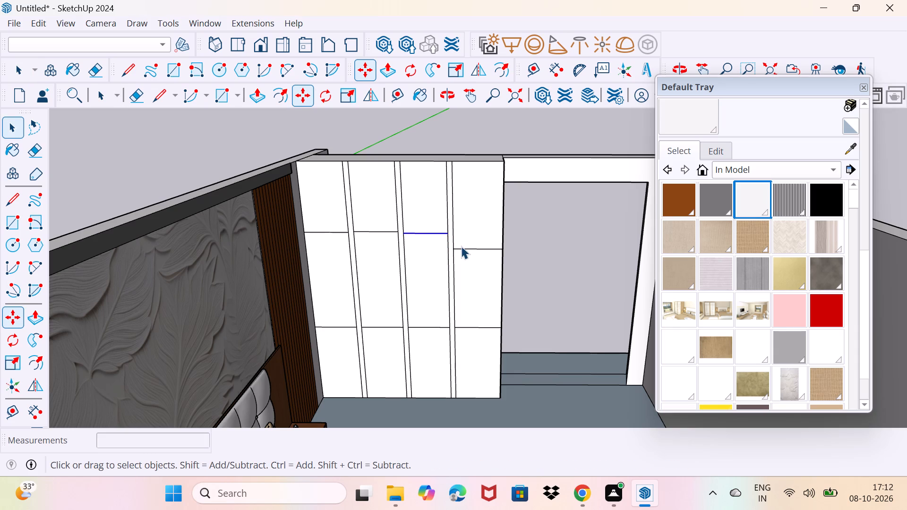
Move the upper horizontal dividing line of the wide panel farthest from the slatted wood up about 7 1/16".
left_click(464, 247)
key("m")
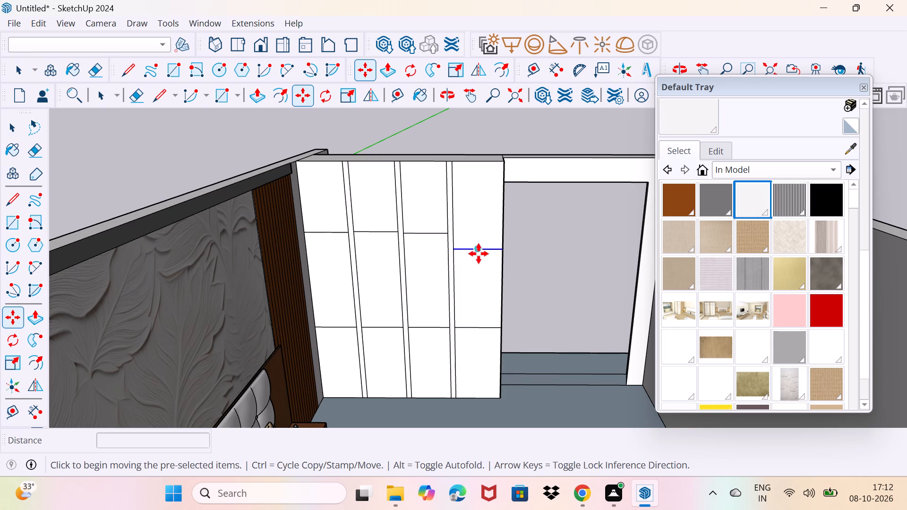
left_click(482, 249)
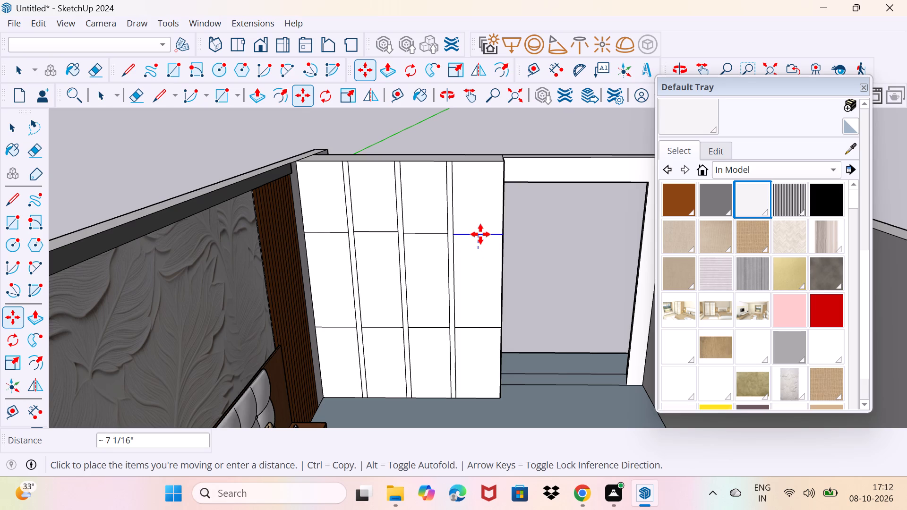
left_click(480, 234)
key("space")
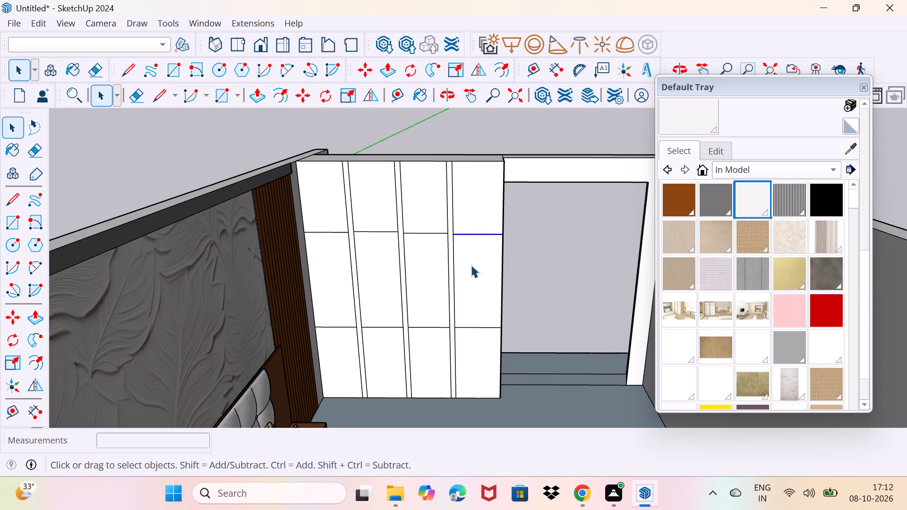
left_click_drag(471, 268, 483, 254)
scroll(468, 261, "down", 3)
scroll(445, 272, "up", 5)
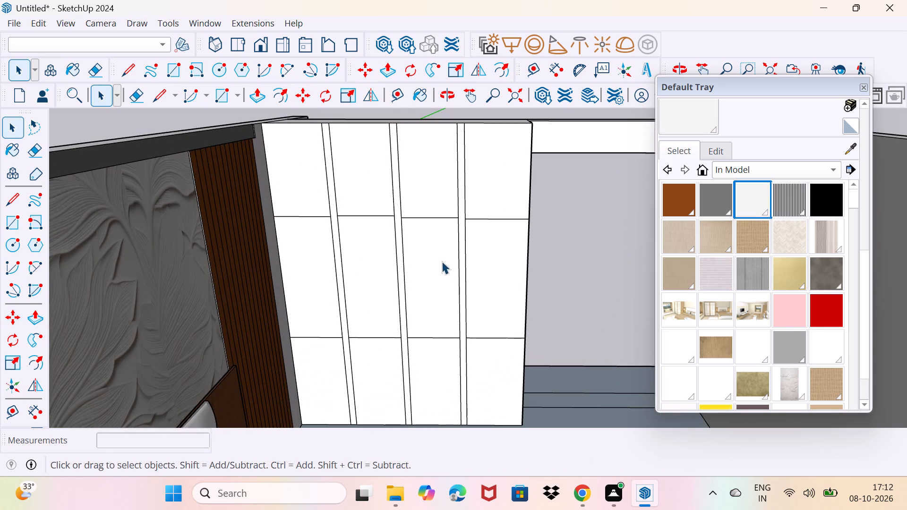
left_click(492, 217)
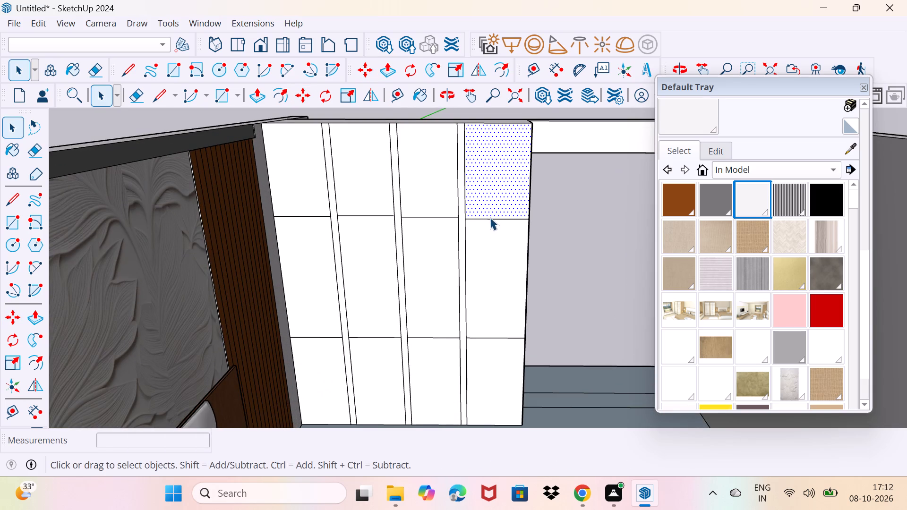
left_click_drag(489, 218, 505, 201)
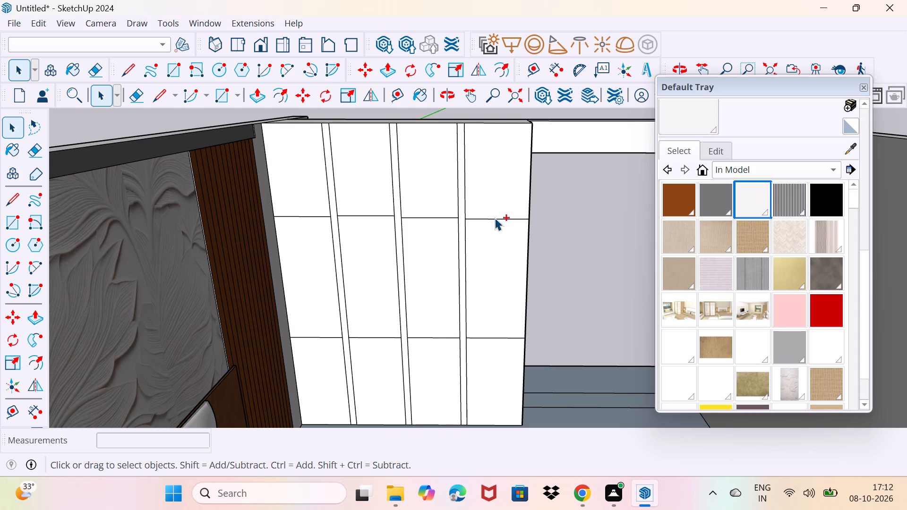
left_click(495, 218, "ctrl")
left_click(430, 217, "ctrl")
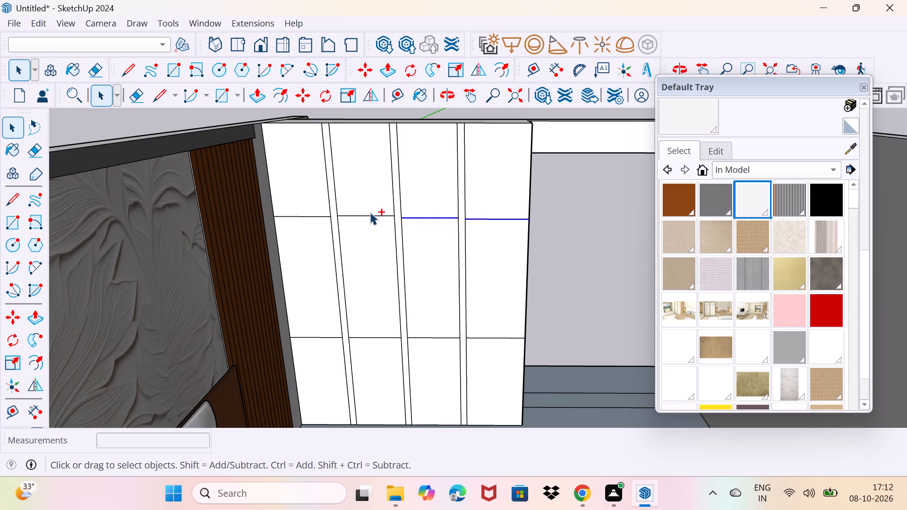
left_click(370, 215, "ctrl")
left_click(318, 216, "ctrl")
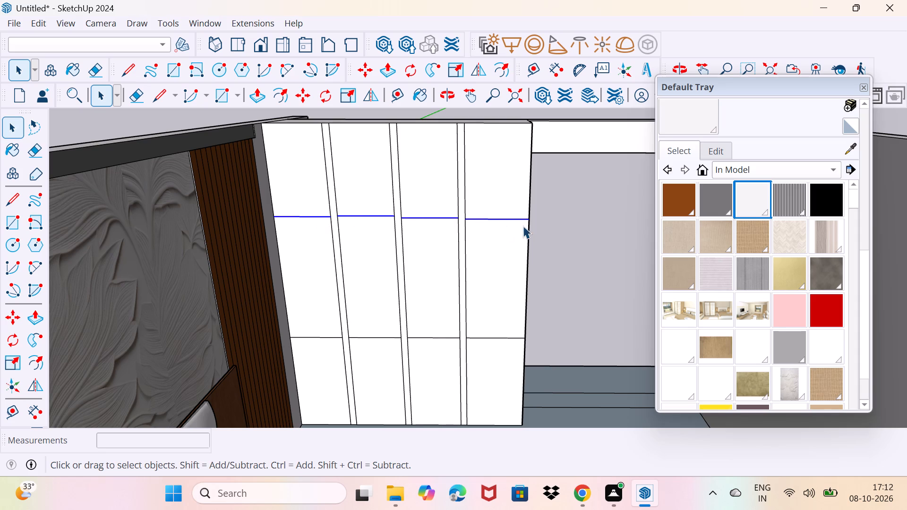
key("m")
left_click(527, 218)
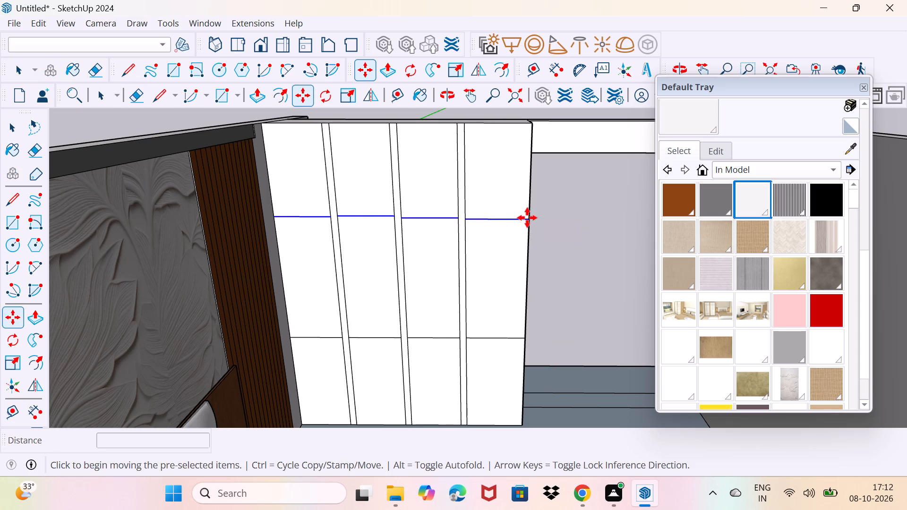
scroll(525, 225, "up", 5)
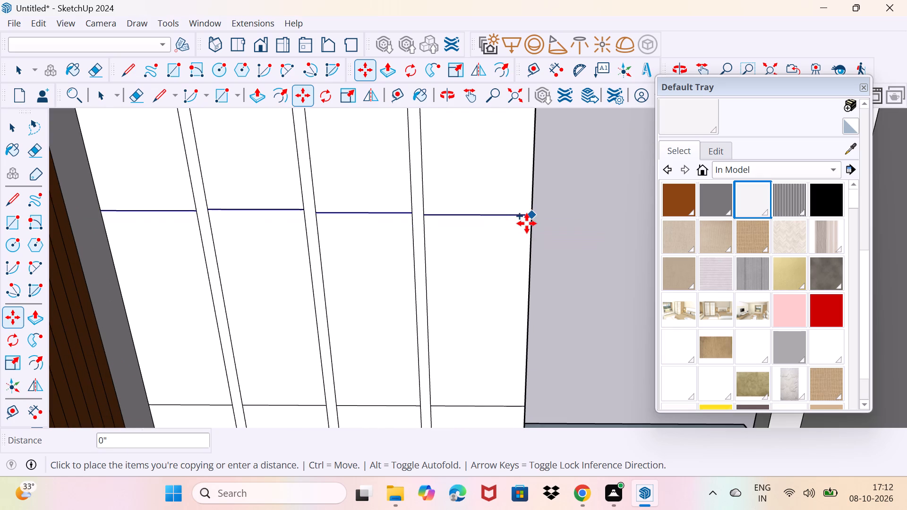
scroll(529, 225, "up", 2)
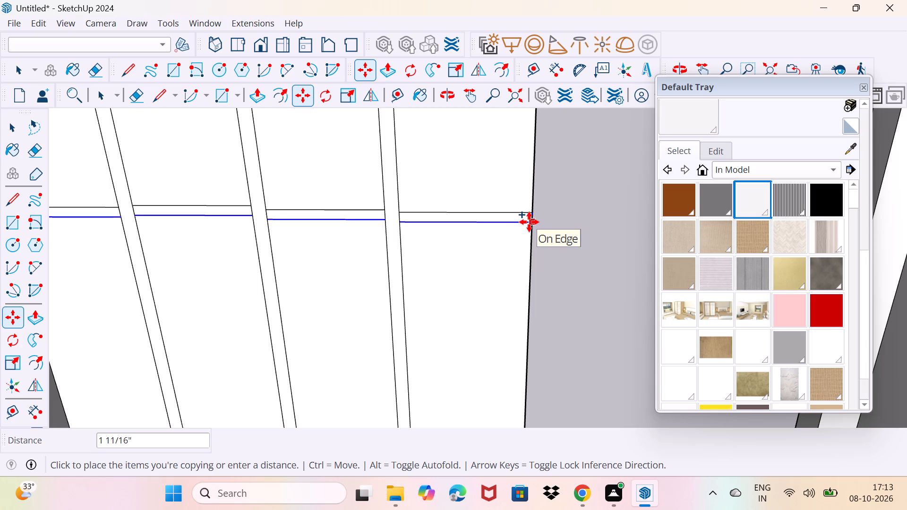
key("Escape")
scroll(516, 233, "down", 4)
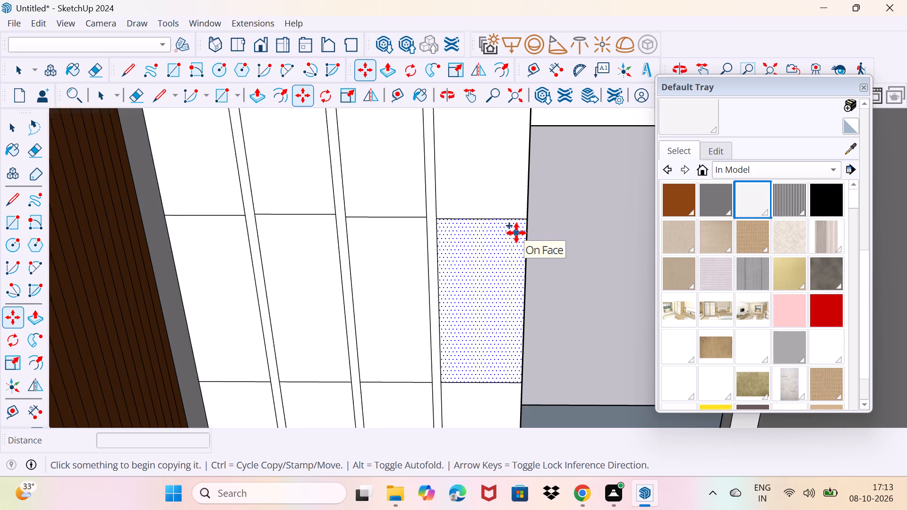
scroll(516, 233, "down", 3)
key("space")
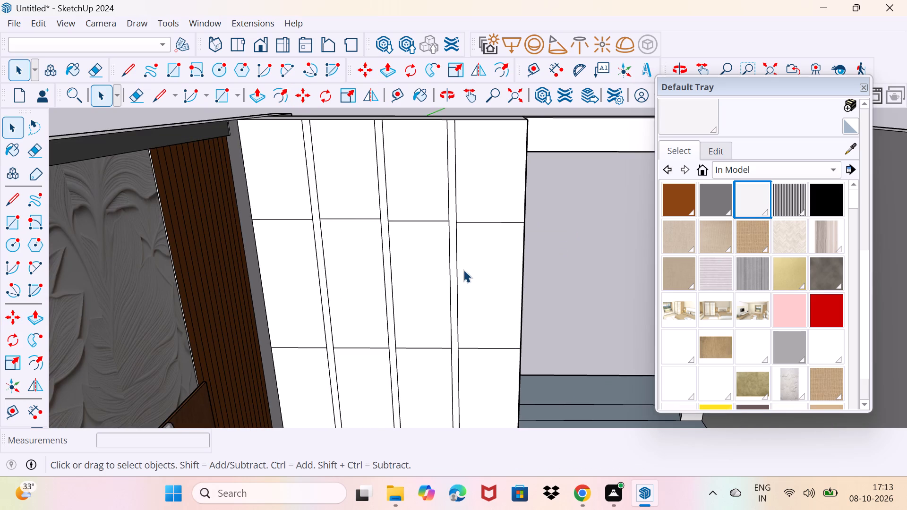
Erase the upper and lower horizontal dividing lines from all four wide panels of the side-wall block.
key("e")
left_click_drag(485, 243, 496, 176)
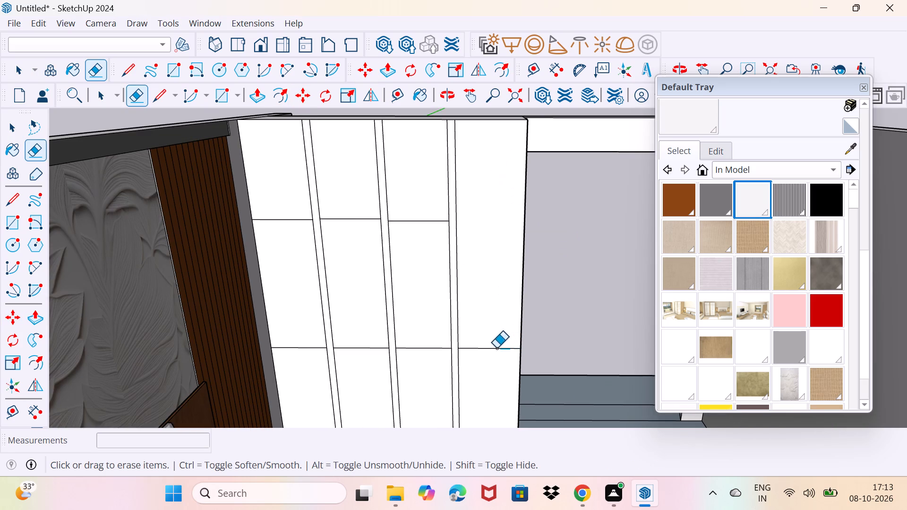
left_click_drag(496, 348, 505, 327)
left_click_drag(423, 351, 431, 317)
left_click_drag(359, 350, 359, 354)
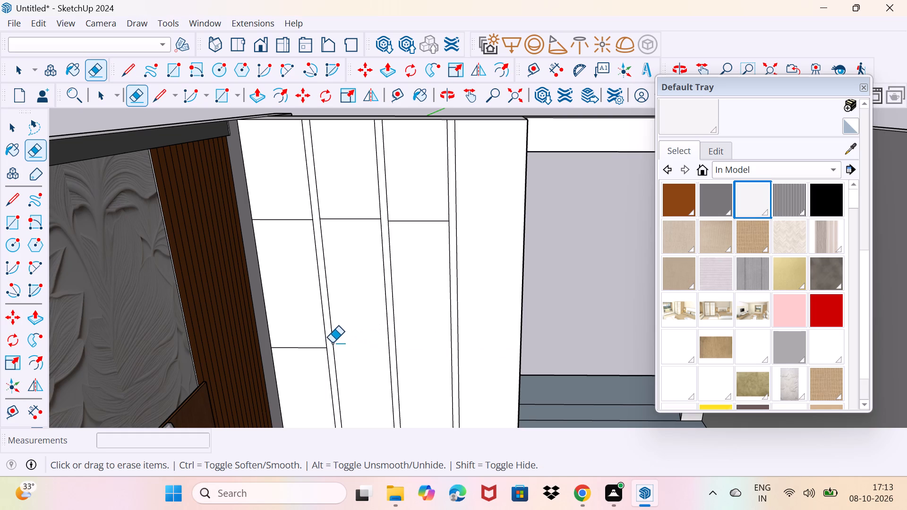
left_click_drag(299, 353, 308, 318)
left_click_drag(274, 229, 279, 222)
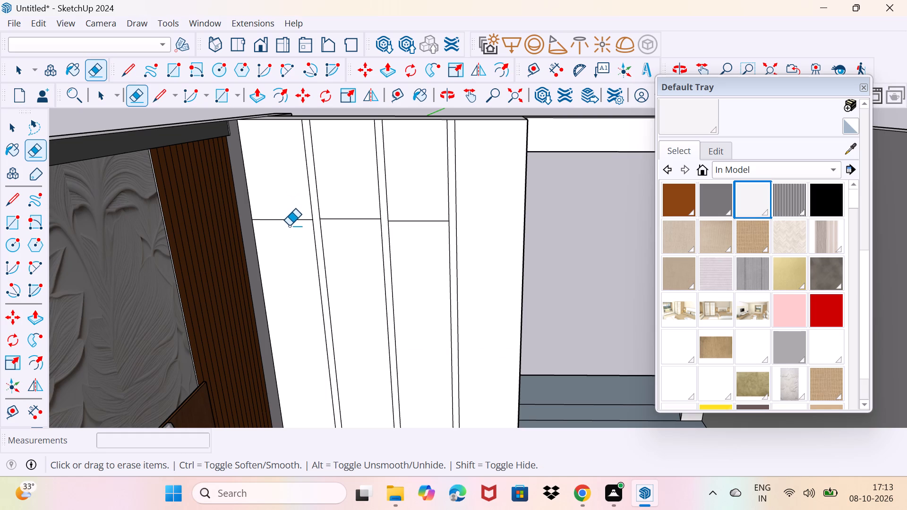
left_click_drag(289, 226, 303, 191)
left_click_drag(366, 219, 377, 199)
left_click_drag(421, 220, 427, 208)
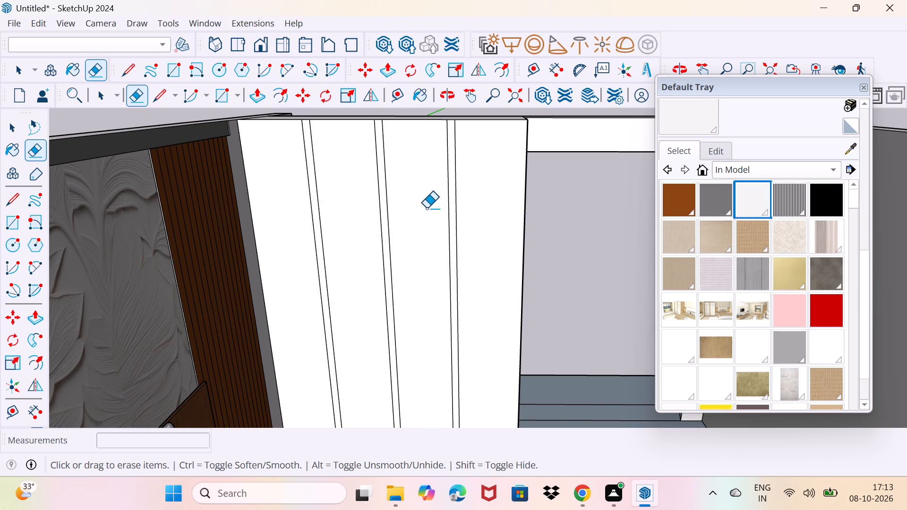
Draw one continuous horizontal line across the full width of the side-wall block, roughly a third of the way down its face.
scroll(414, 221, "down", 4)
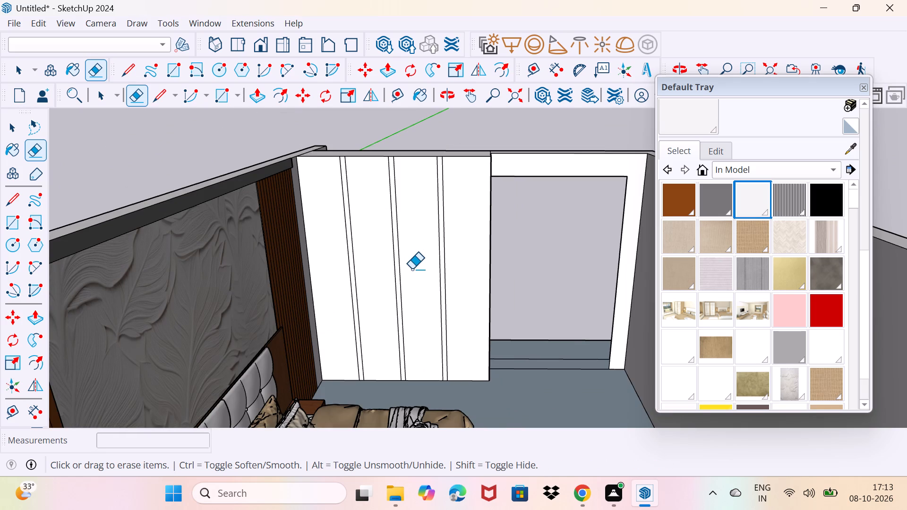
key("l")
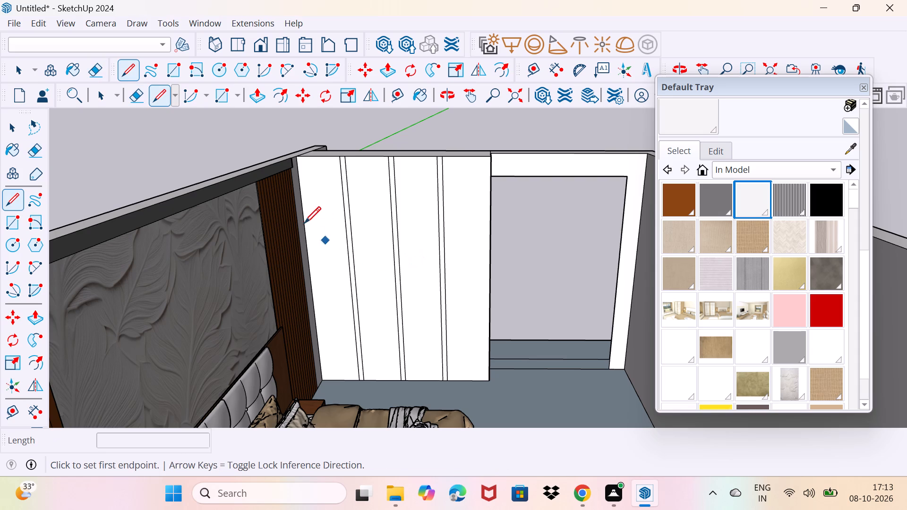
left_click(308, 227)
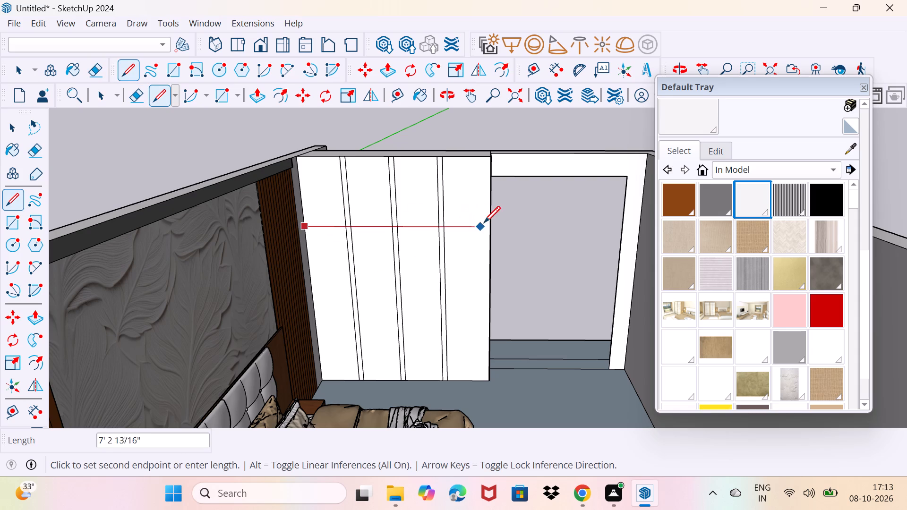
left_click(490, 225)
key("space")
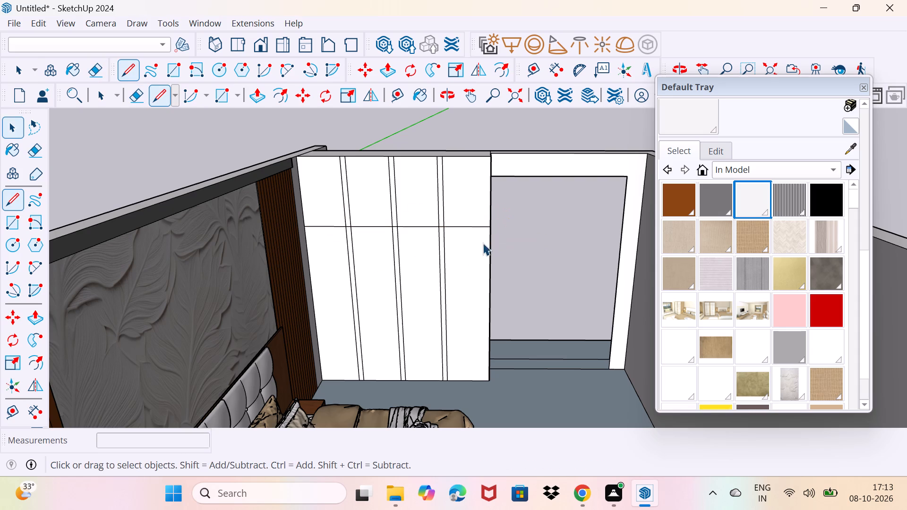
Draw a second horizontal line 7' 7" long across the full width of the side-wall block, in its lower part.
scroll(330, 377, "up", 2)
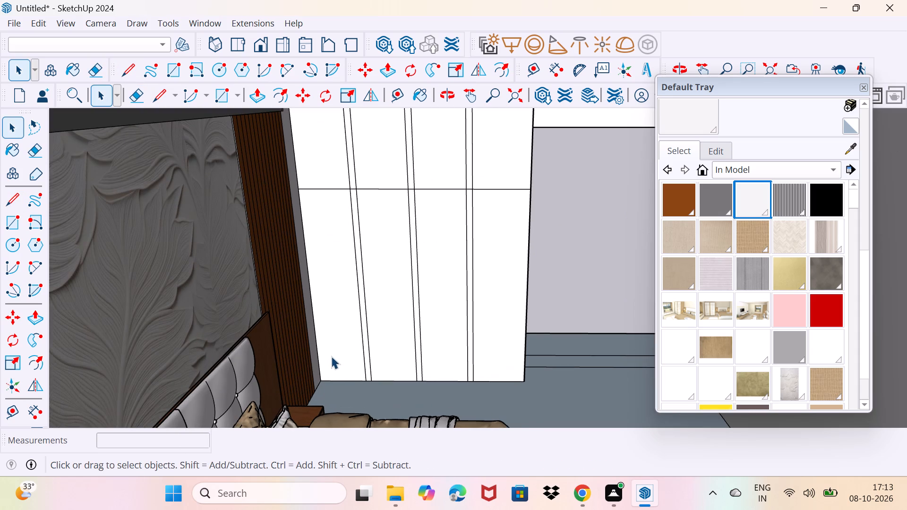
key("l")
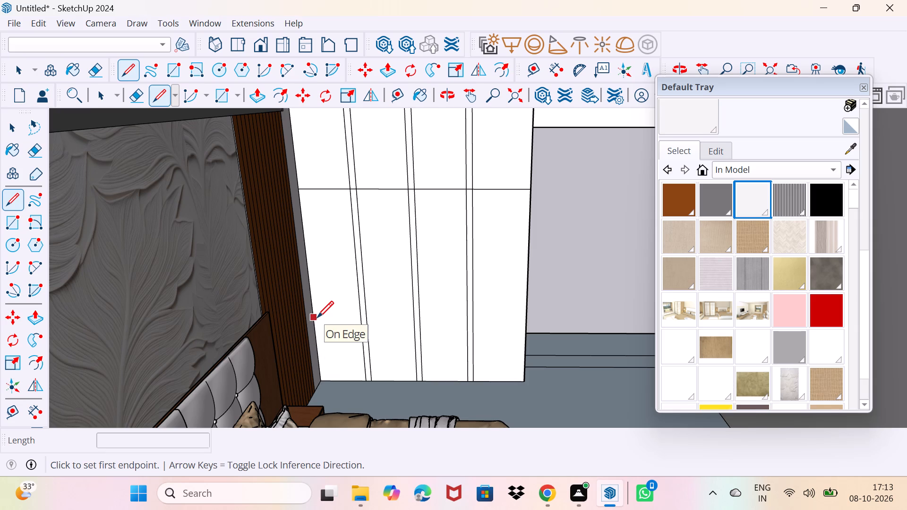
left_click(317, 317)
left_click(526, 322)
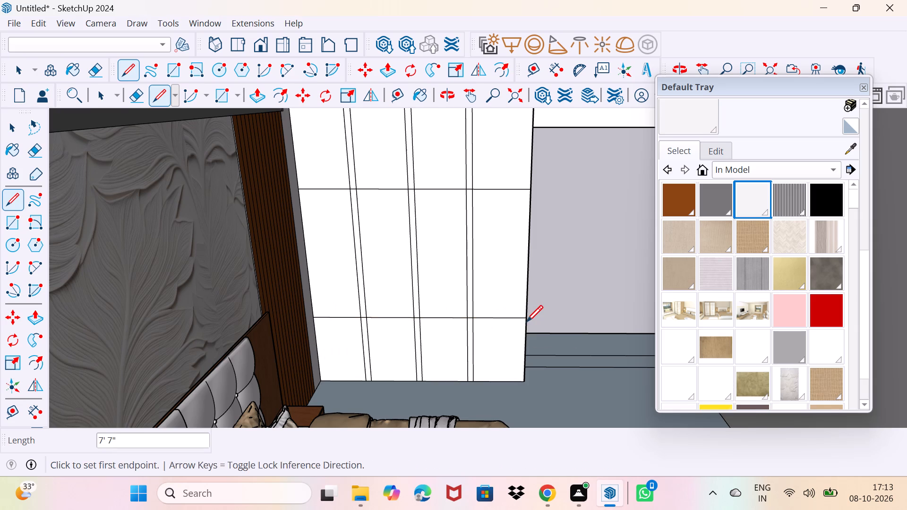
key("space")
Draw a 7' 7" horizontal line across the full width of the side-wall block, just above its lower horizontal line.
scroll(507, 308, "down", 4)
scroll(447, 262, "up", 2)
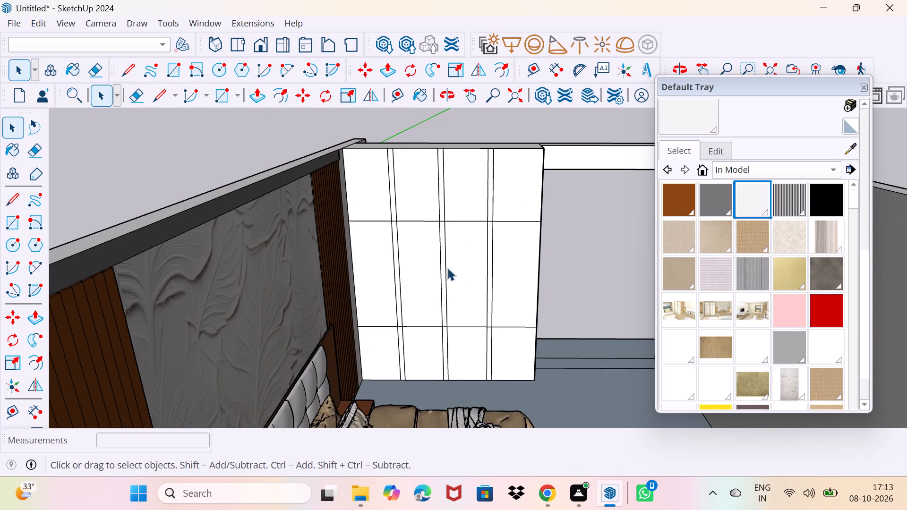
left_click(478, 327)
key("space")
left_click_drag(418, 339, 432, 321)
scroll(358, 330, "up", 3)
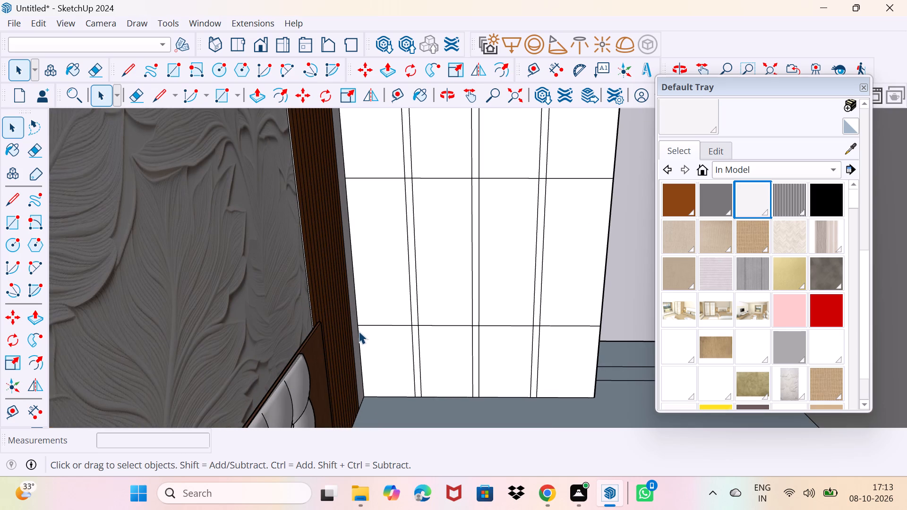
key("l")
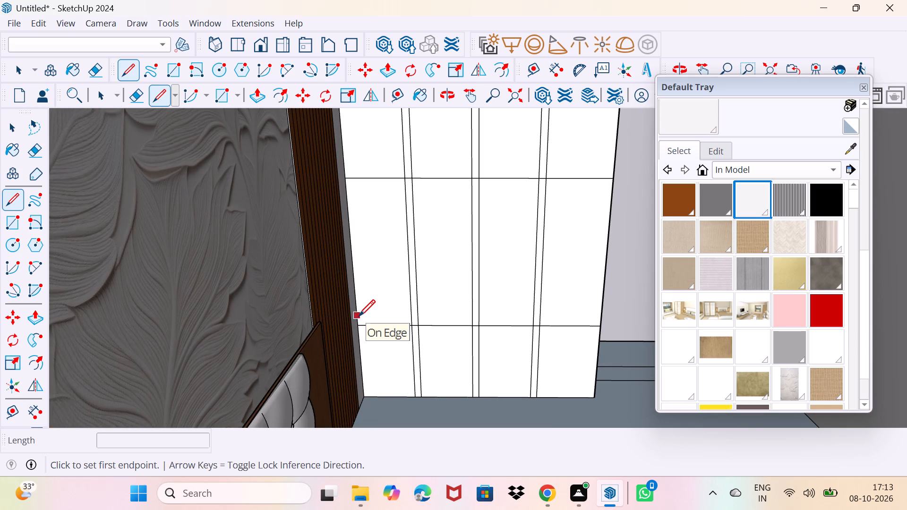
scroll(359, 318, "up", 11)
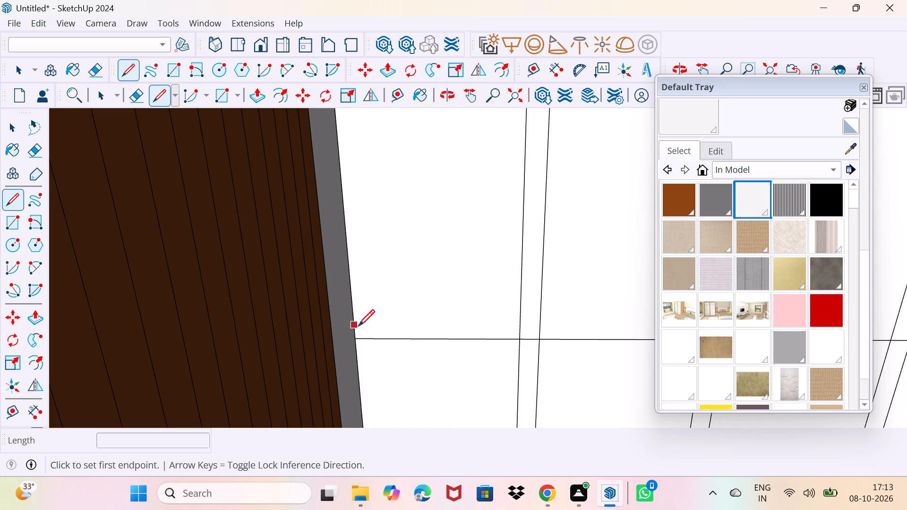
left_click(358, 329)
scroll(430, 322, "down", 5)
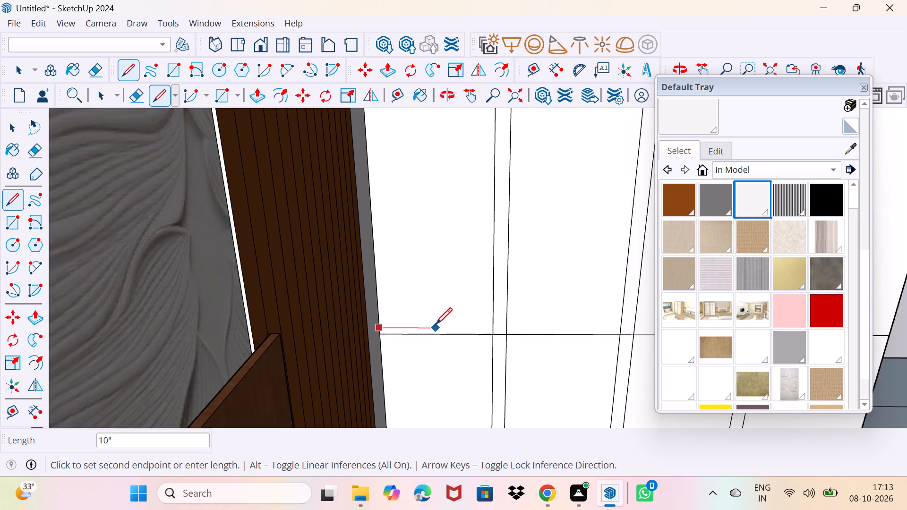
scroll(436, 324, "down", 3)
middle_click_drag(496, 325, 308, 303, "shift")
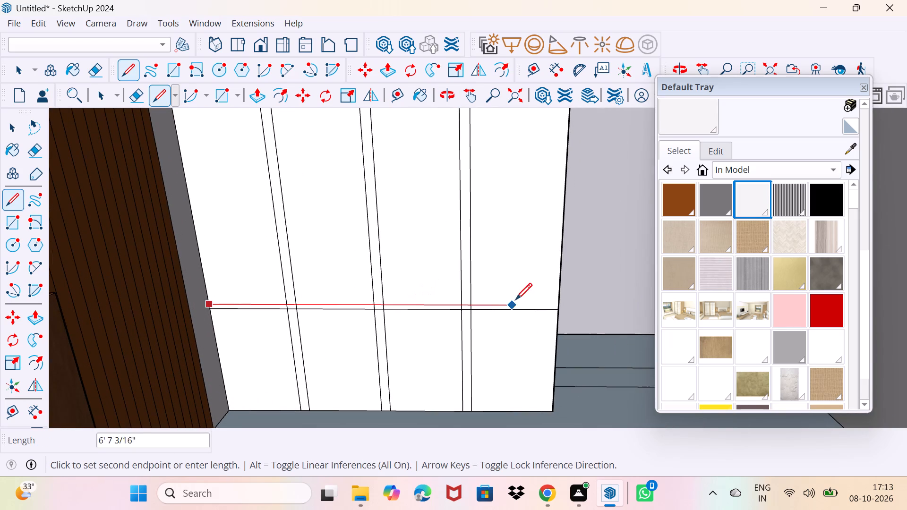
left_click(562, 299)
key("space")
scroll(459, 262, "down", 4)
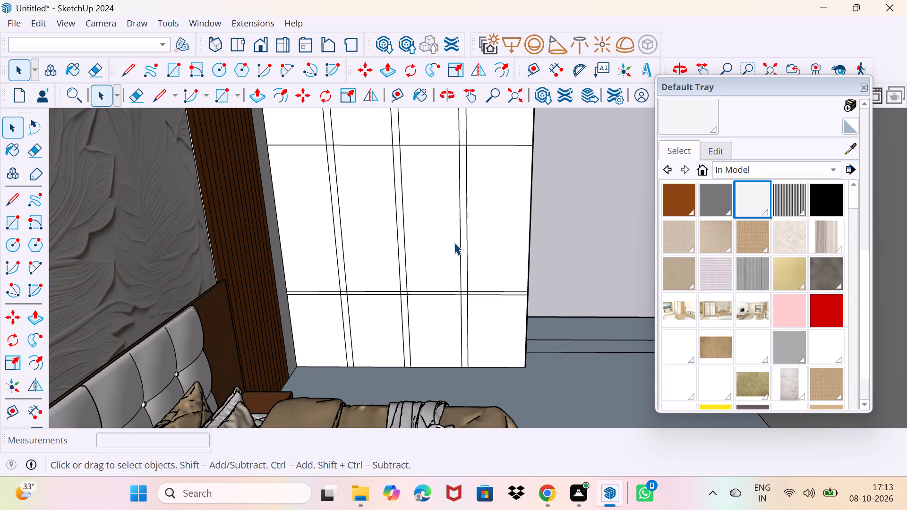
Draw a horizontal line about 7' 7" long across the side-wall block, just above its upper horizontal line.
middle_click_drag(454, 242, 462, 379)
key("l")
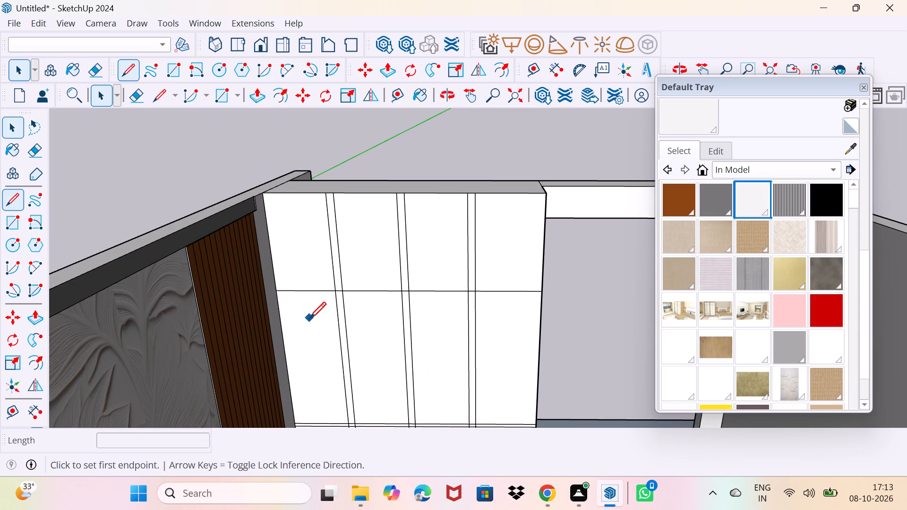
scroll(277, 283, "up", 6)
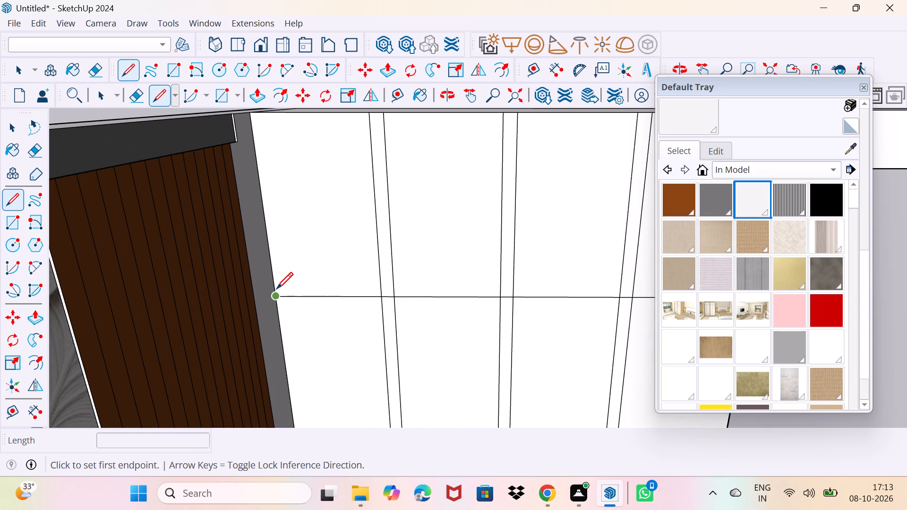
scroll(276, 284, "up", 8)
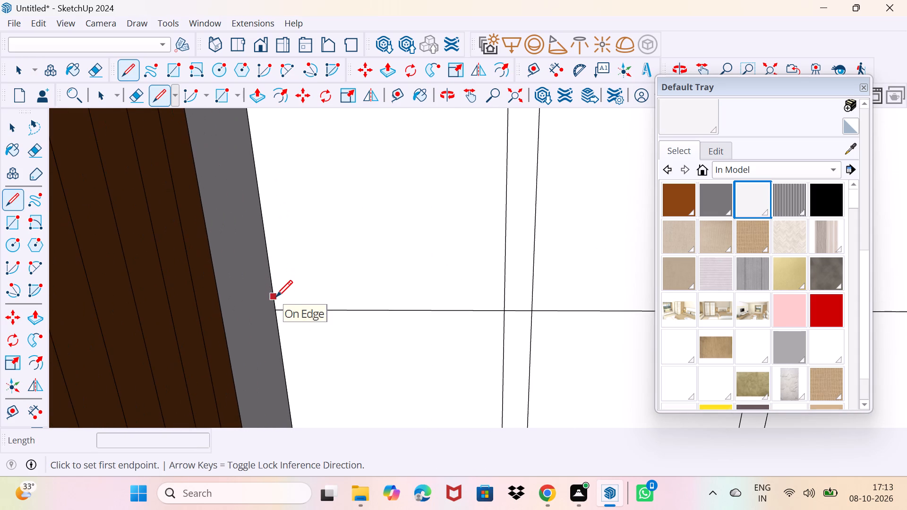
left_click_drag(276, 297, 284, 298)
scroll(395, 299, "down", 9)
middle_click_drag(436, 298, 277, 279, "shift")
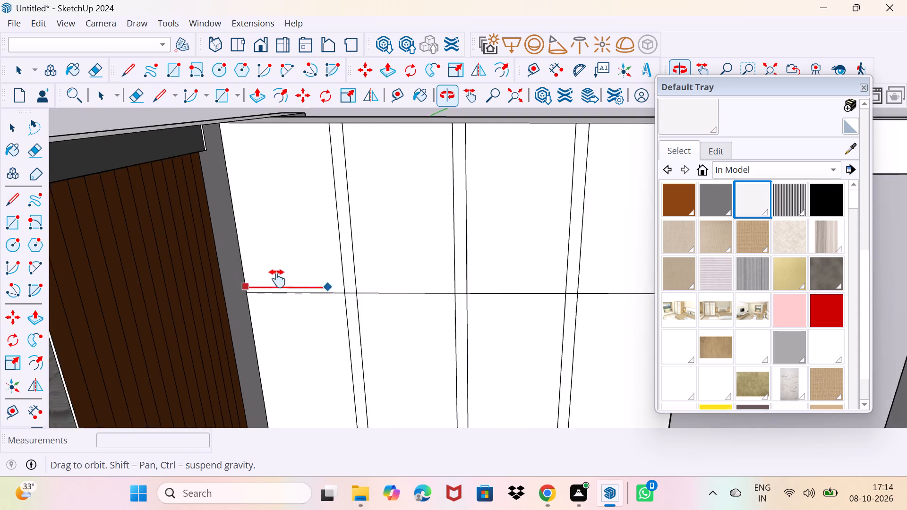
middle_click_drag(277, 279, 253, 278, "shift")
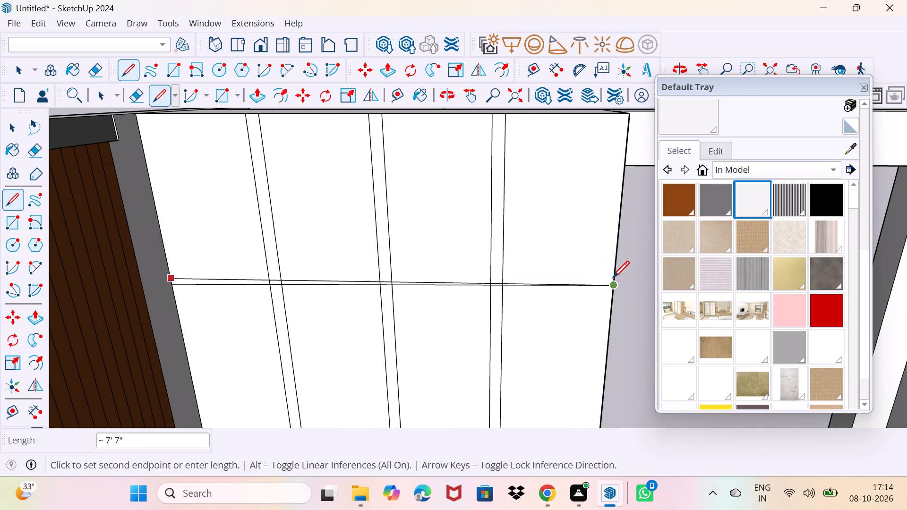
left_click(613, 274)
key("space")
scroll(513, 266, "down", 4)
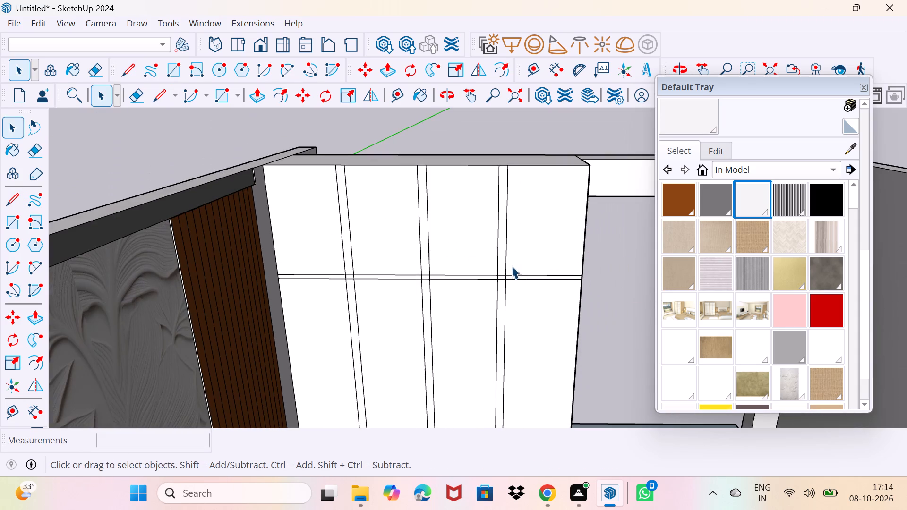
Pull the four wide top-row panels of the side-wall block outward by 0.5".
scroll(458, 252, "up", 1)
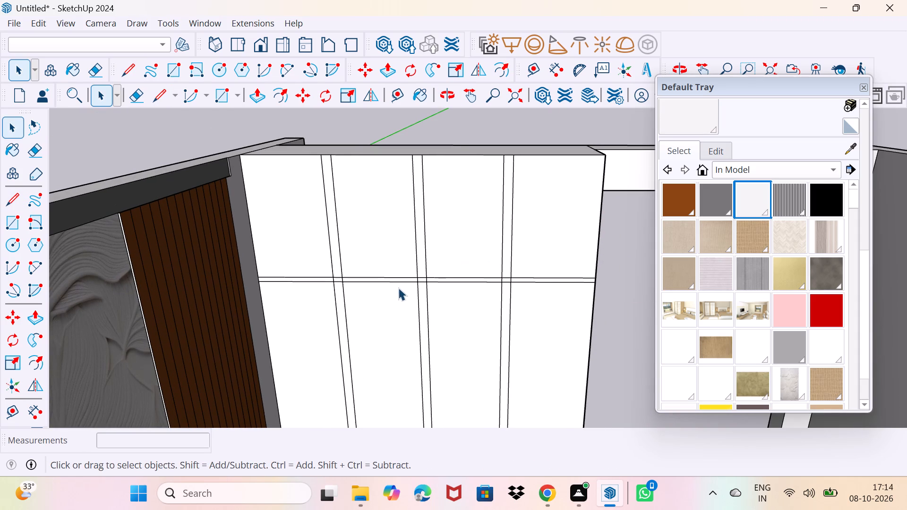
scroll(398, 289, "up", 3)
scroll(392, 237, "down", 2)
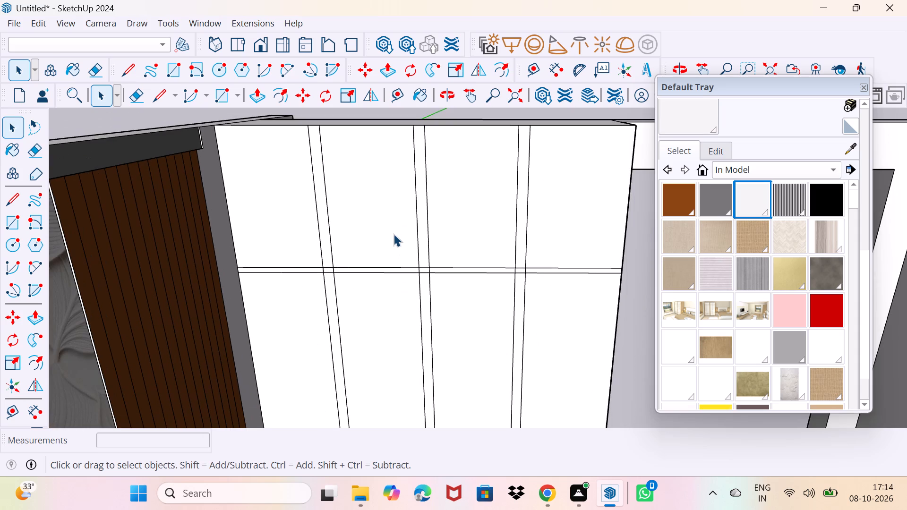
key("p")
left_click(382, 222)
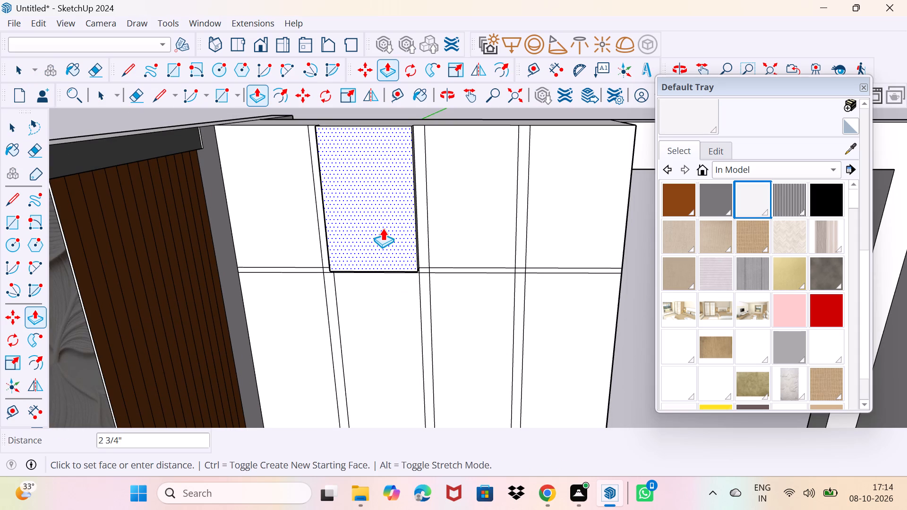
type("0.")
key("5")
key("shift+quotedbl")
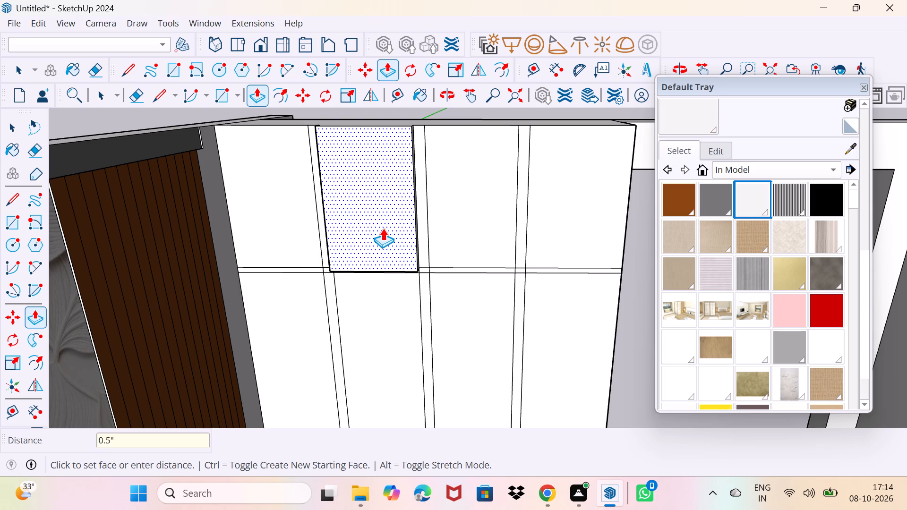
key("Return")
double_click(297, 222)
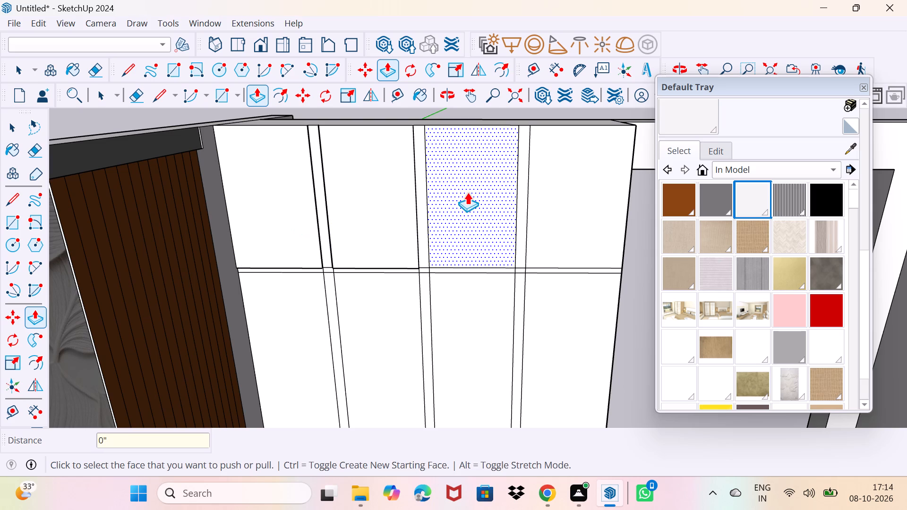
double_click(468, 192)
double_click(563, 196)
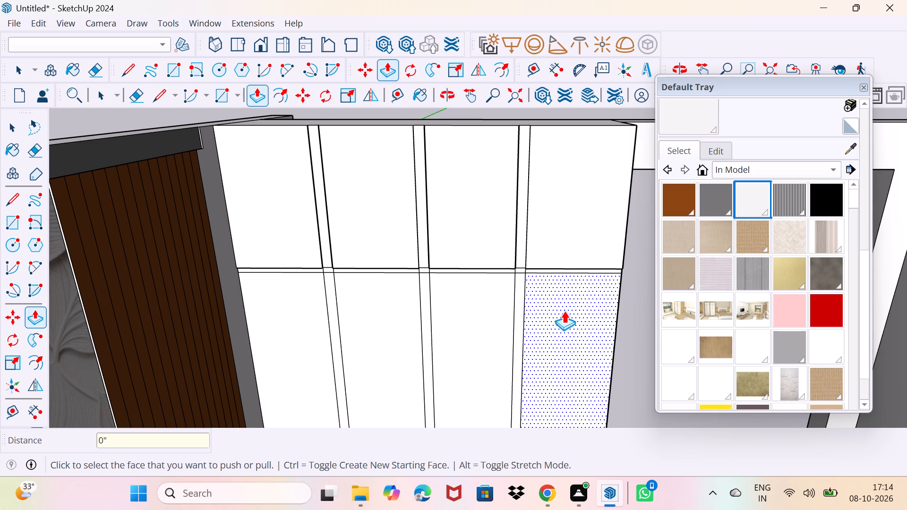
Pull the four wide middle-row panels of the side-wall block outward by the same 0.5".
double_click(564, 311)
middle_click_drag(551, 323, 559, 225)
double_click(491, 246)
double_click(394, 272)
double_click(319, 291)
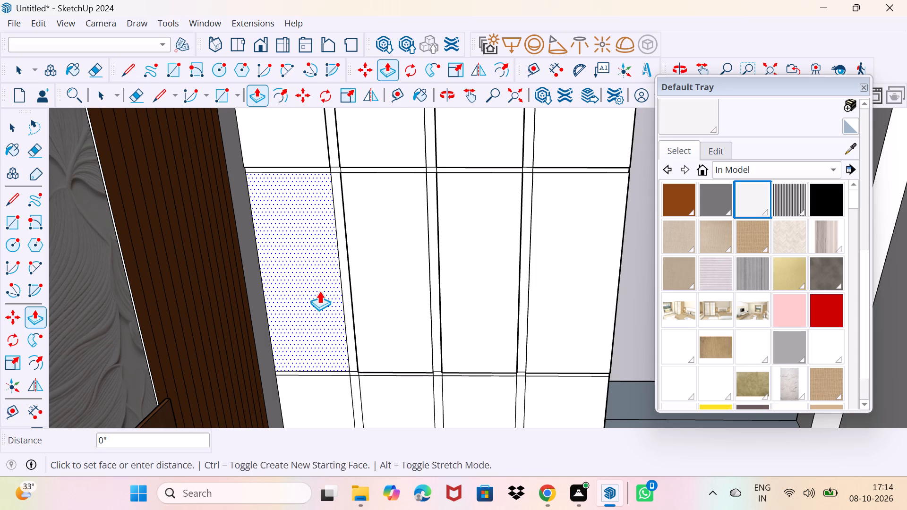
Pull the four wide bottom-row panels of the side-wall block outward by the same 0.5".
middle_click_drag(381, 328, 403, 203)
double_click(409, 306)
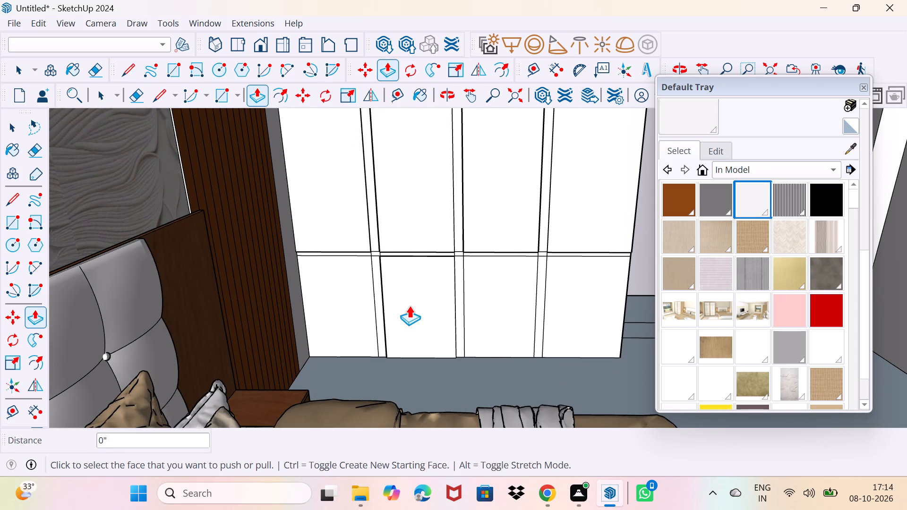
double_click(336, 310)
double_click(491, 299)
double_click(571, 291)
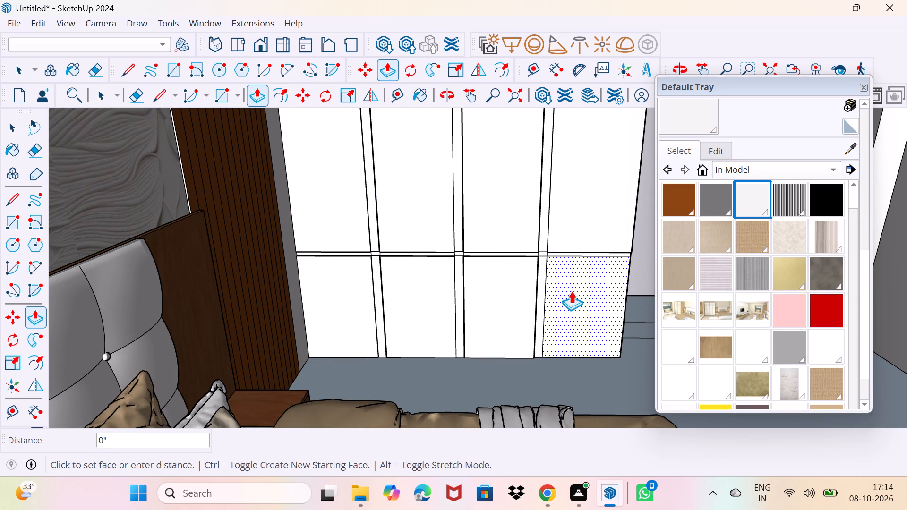
key("space")
Erase the crossing lines where the upper horizontal groove meets the vertical groove farthest from the slatted wood.
middle_click_drag(544, 291, 486, 390)
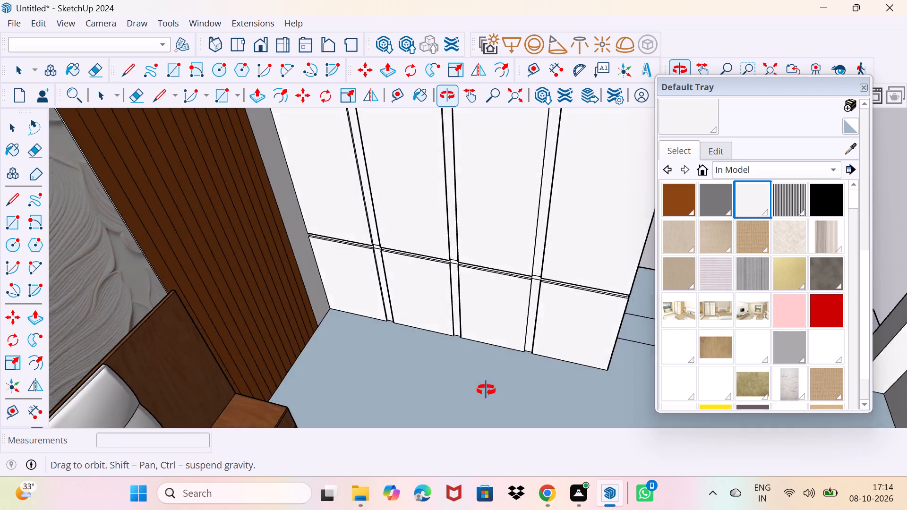
middle_click_drag(486, 390, 488, 406)
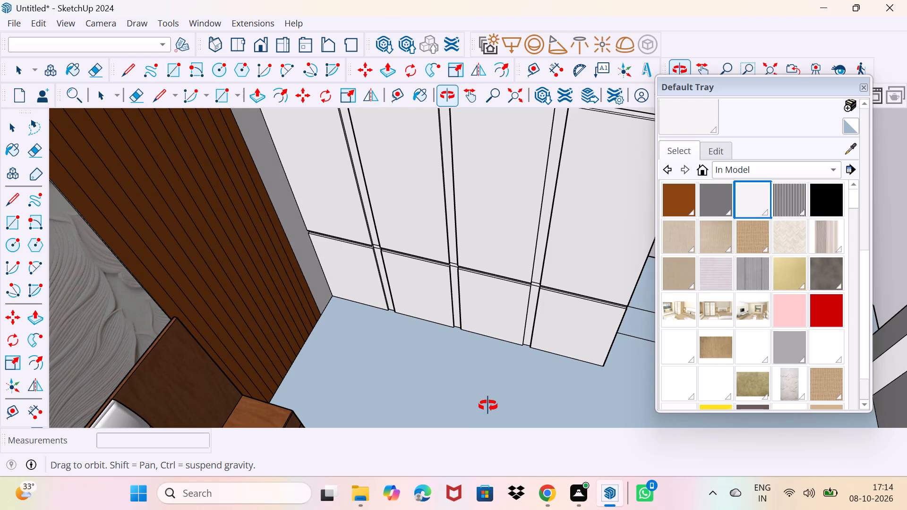
middle_click_drag(488, 406, 437, 450)
scroll(465, 234, "up", 4)
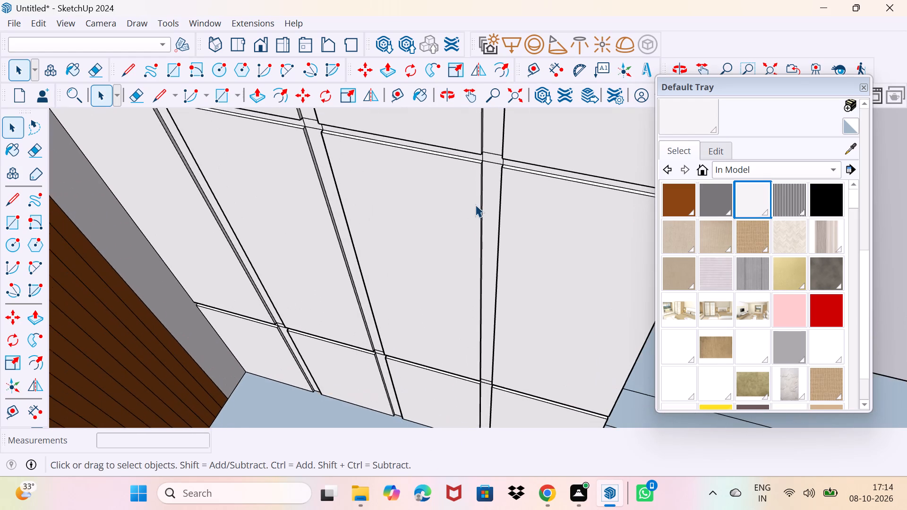
middle_click_drag(475, 204, 479, 180)
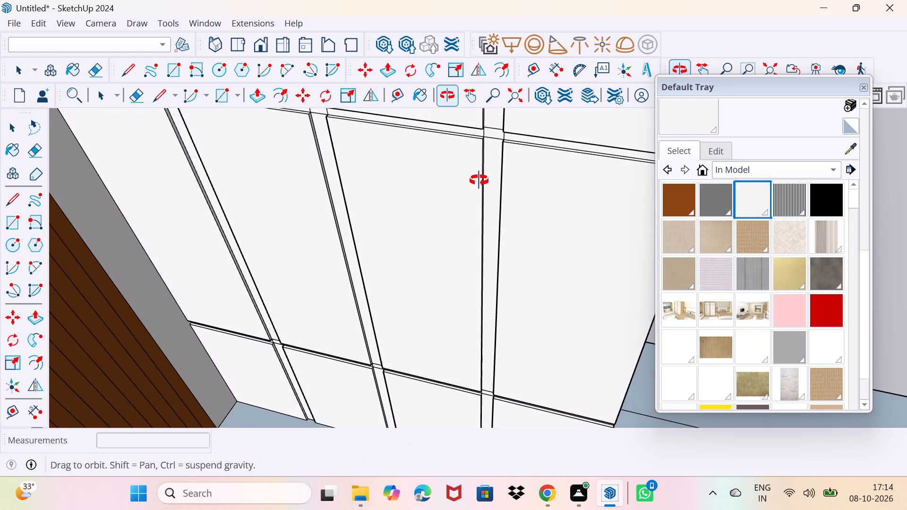
middle_click_drag(479, 180, 456, 250)
scroll(471, 223, "up", 1)
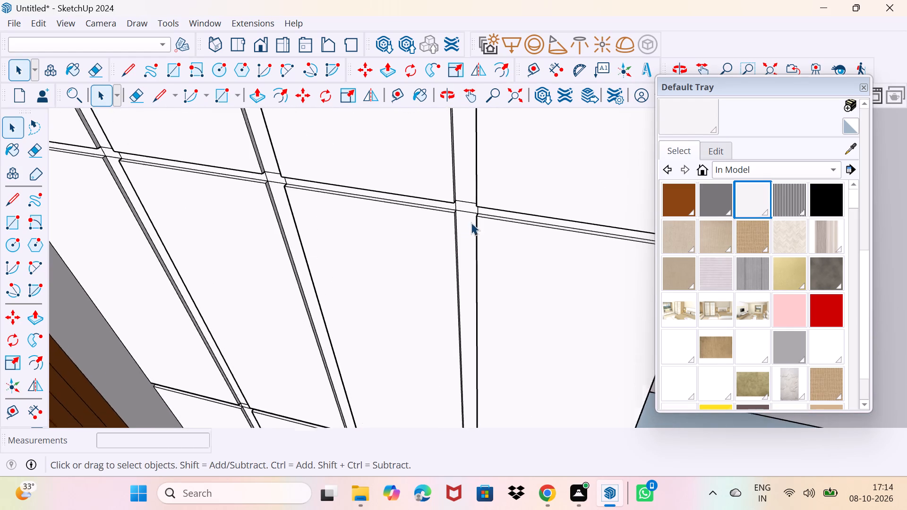
scroll(471, 222, "up", 2)
middle_click_drag(470, 223, 491, 170)
scroll(468, 229, "up", 3)
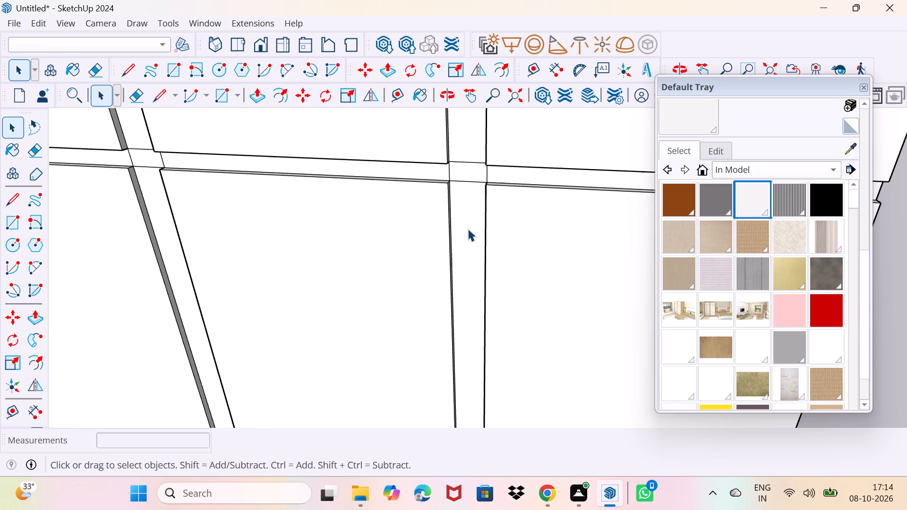
key("e")
left_click_drag(471, 187, 480, 152)
scroll(453, 178, "up", 3)
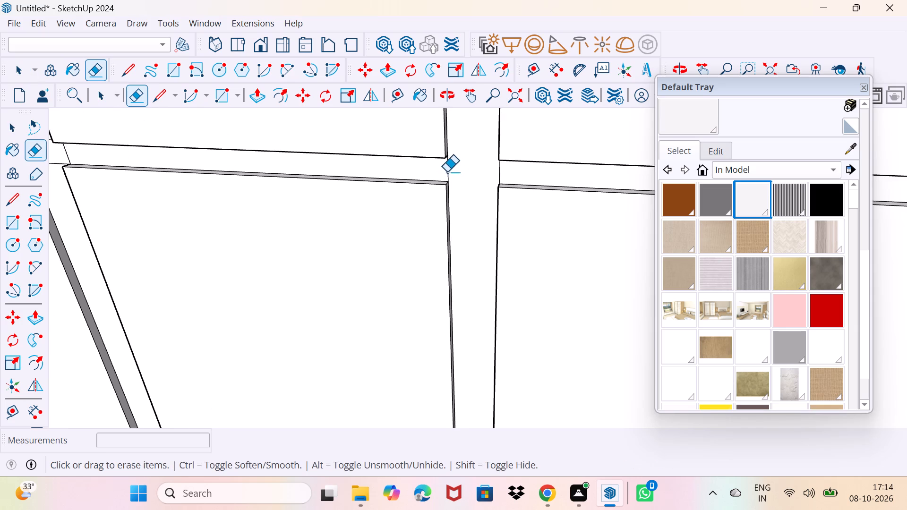
left_click(447, 172)
left_click_drag(499, 172, 510, 172)
scroll(453, 189, "down", 7)
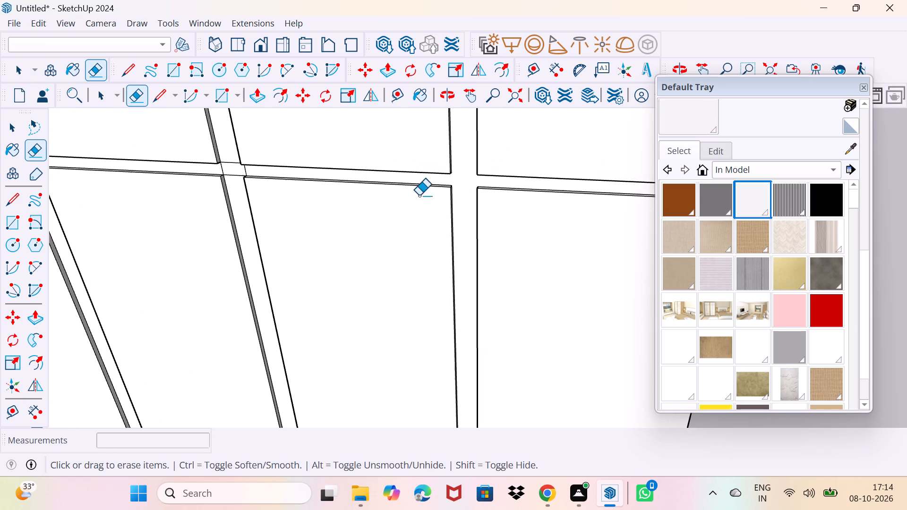
Erase the crossing lines where the upper horizontal groove of the side-wall block meets the middle vertical groove.
scroll(240, 176, "up", 3)
middle_click_drag(237, 176, 386, 208, "shift")
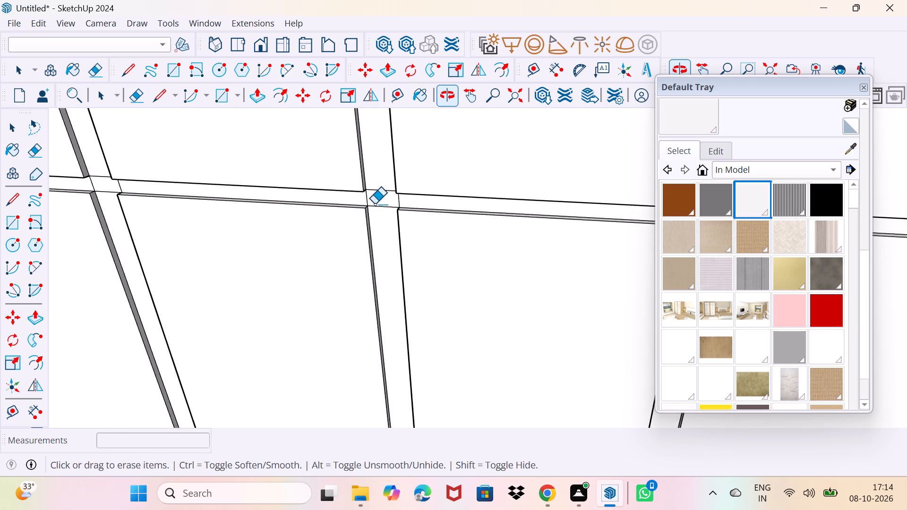
scroll(376, 201, "up", 3)
left_click(364, 199)
left_click(407, 198)
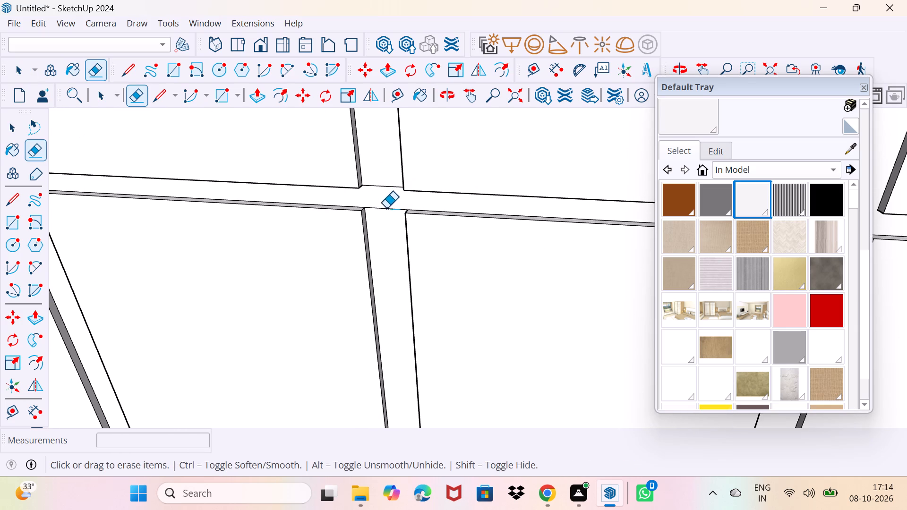
left_click(386, 211)
left_click(377, 187)
scroll(387, 203, "down", 8)
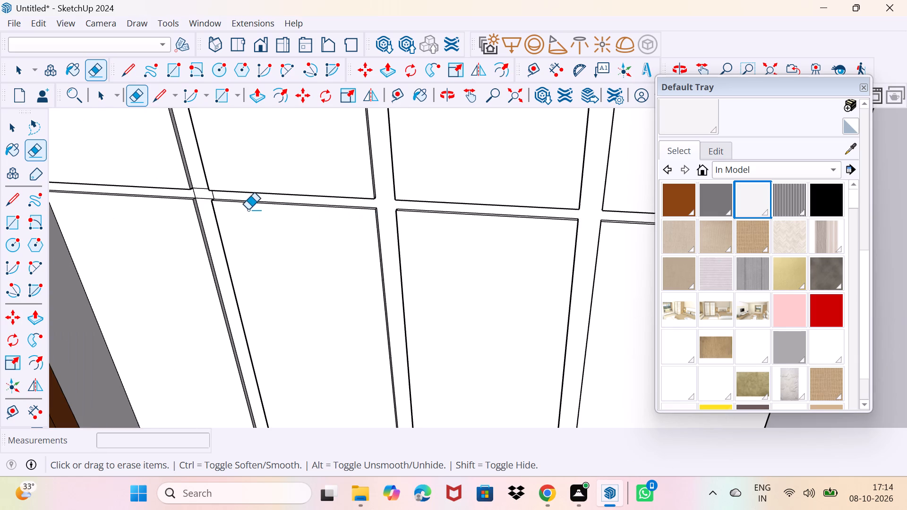
Erase the crossing lines where the upper horizontal groove meets the vertical groove nearest the slatted wood.
middle_click_drag(228, 204, 394, 218, "shift")
scroll(358, 212, "up", 4)
left_click(376, 199)
left_click_drag(371, 213, 378, 204)
scroll(368, 212, "up", 7)
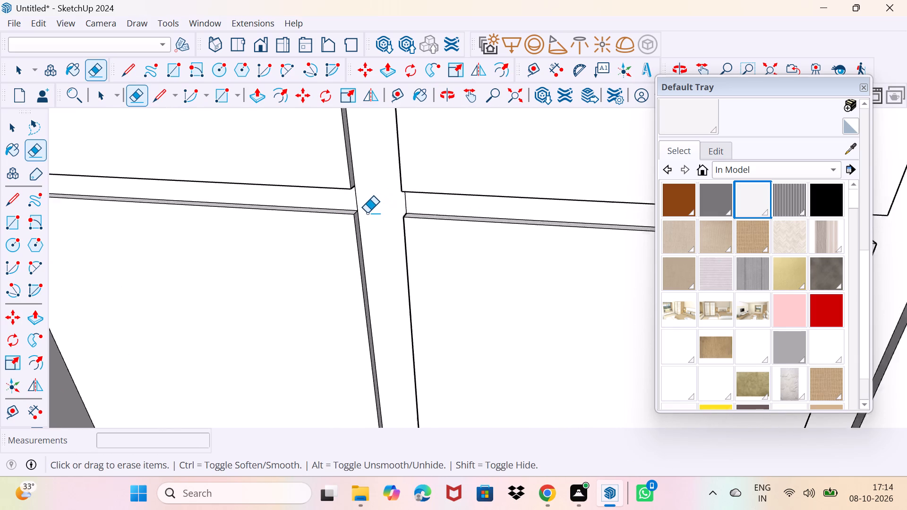
scroll(367, 213, "up", 1)
left_click(352, 200)
left_click_drag(416, 199, 428, 200)
scroll(423, 200, "down", 2)
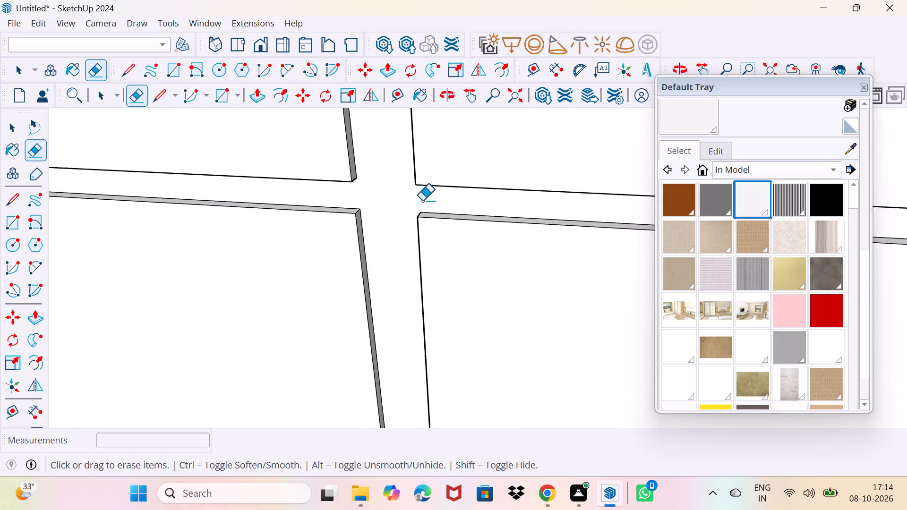
scroll(422, 201, "down", 11)
scroll(406, 255, "down", 8)
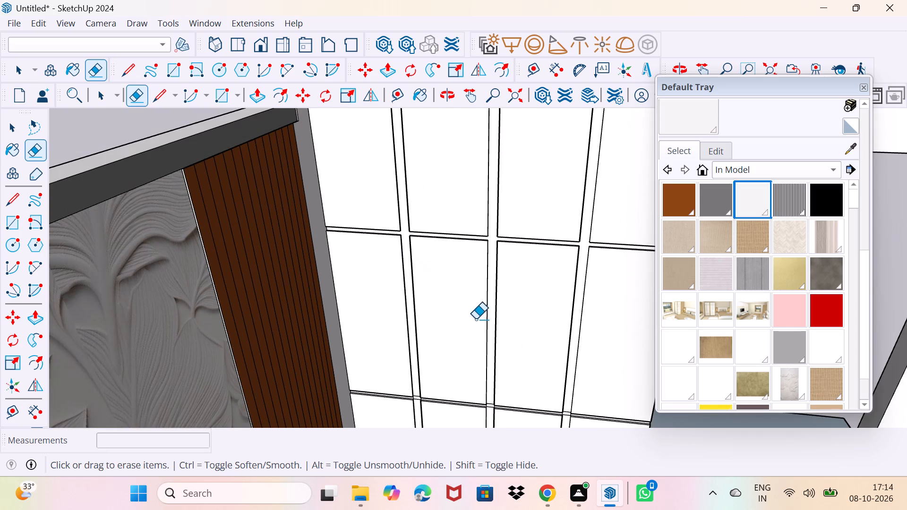
Erase the crossing lines where the lower horizontal groove meets the middle vertical groove.
middle_click_drag(481, 324, 418, 136, "shift")
scroll(442, 265, "up", 5)
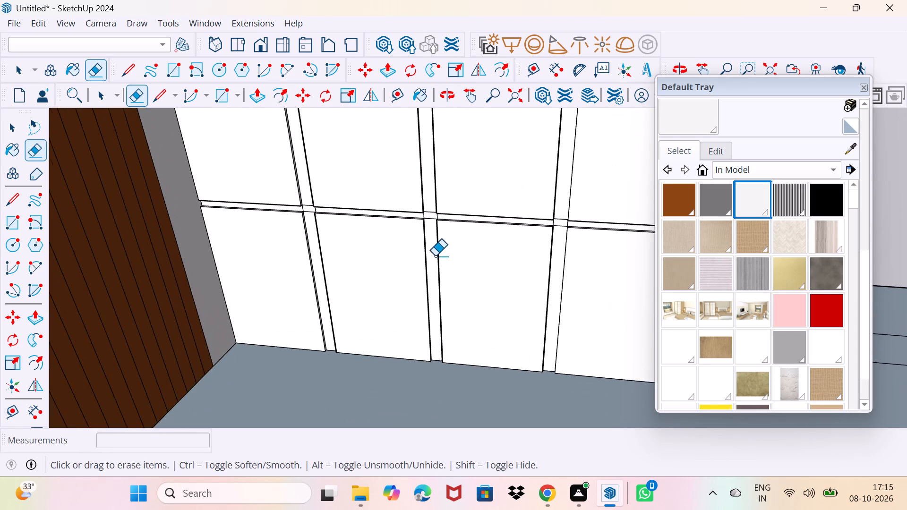
scroll(432, 247, "up", 11)
left_click_drag(400, 155, 453, 159)
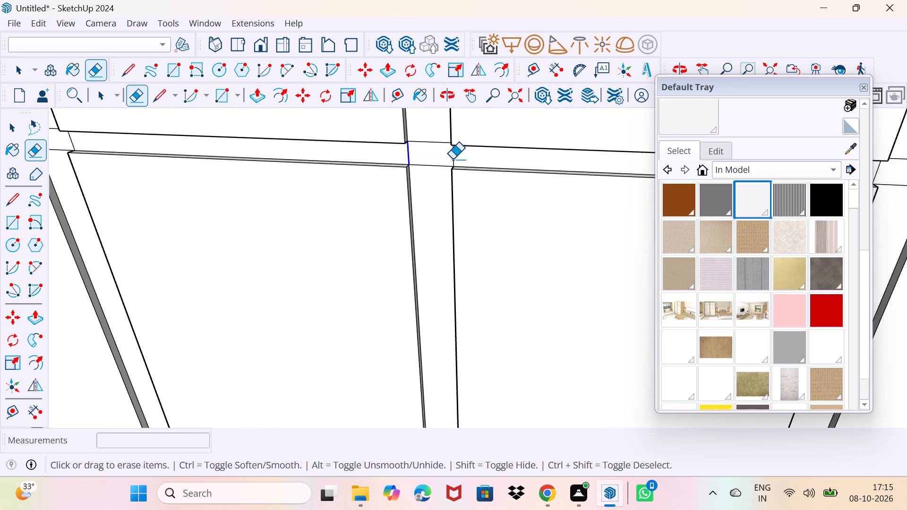
left_click_drag(453, 159, 465, 158)
left_click_drag(428, 136, 436, 198)
scroll(433, 195, "down", 7)
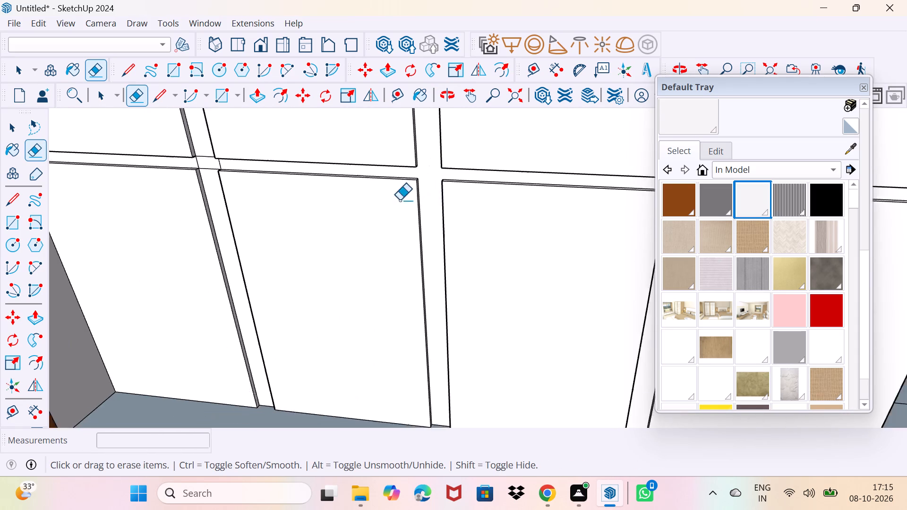
Erase the crossing lines where the lower horizontal groove meets the vertical groove nearest the slatted wood.
scroll(400, 200, "down", 1)
scroll(221, 164, "up", 20)
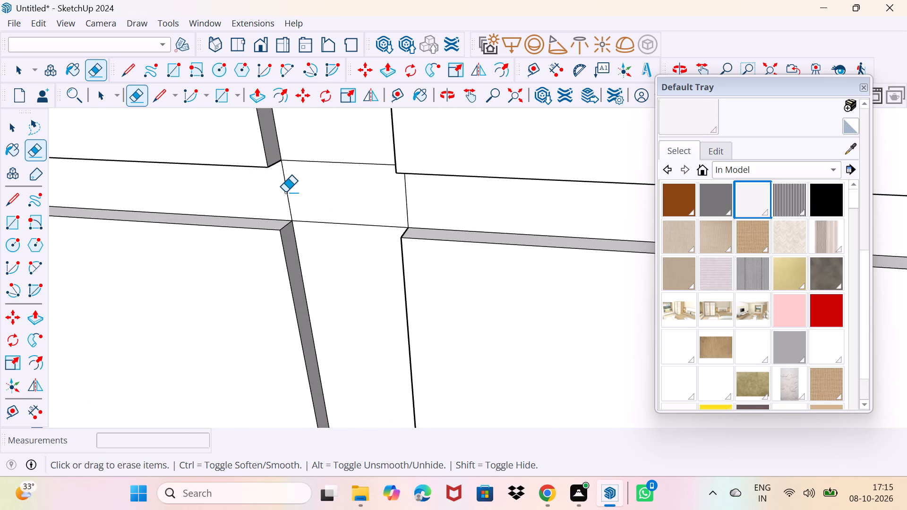
left_click_drag(284, 195, 424, 200)
left_click_drag(334, 144, 357, 272)
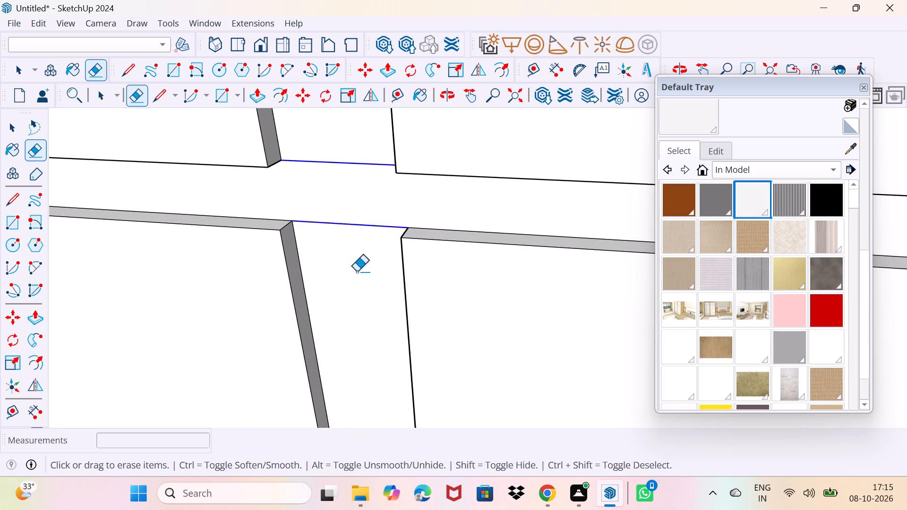
left_click_drag(357, 272, 357, 270)
scroll(352, 236, "down", 20)
scroll(352, 236, "down", 4)
middle_click(350, 244)
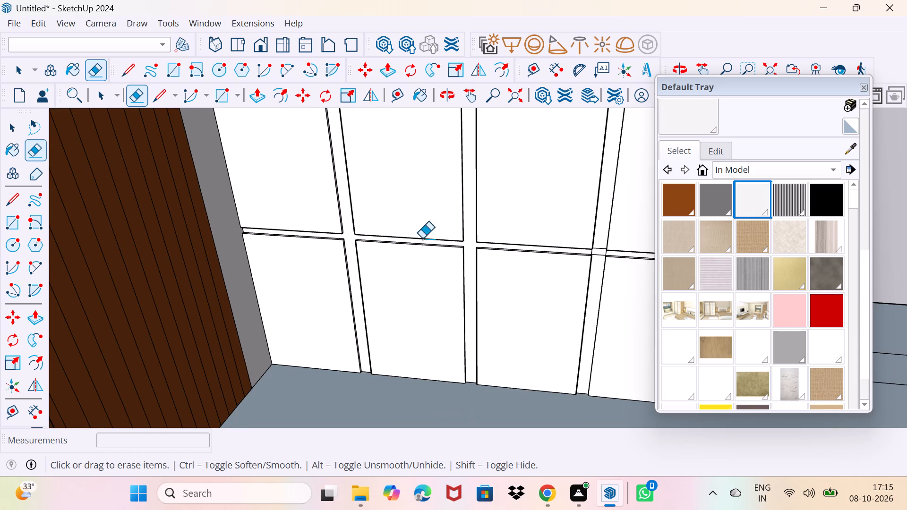
Hide the crossing lines where the lower horizontal groove meets the vertical groove farthest from the slatted wood.
middle_click_drag(438, 236, 189, 233, "shift")
middle_click_drag(347, 238, 229, 242, "shift")
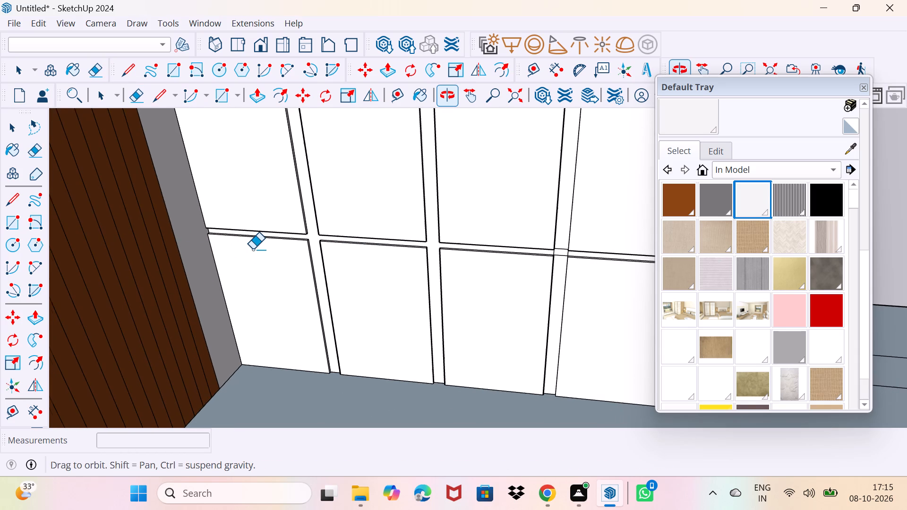
middle_click_drag(253, 249, 58, 220, "shift")
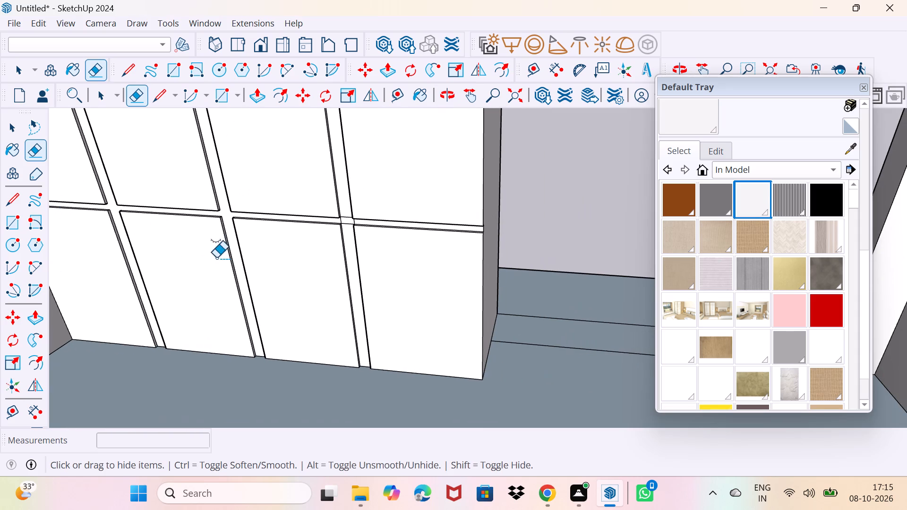
scroll(341, 234, "up", 10)
left_click_drag(325, 208, 329, 256)
left_click_drag(307, 222, 360, 224)
scroll(353, 227, "down", 3)
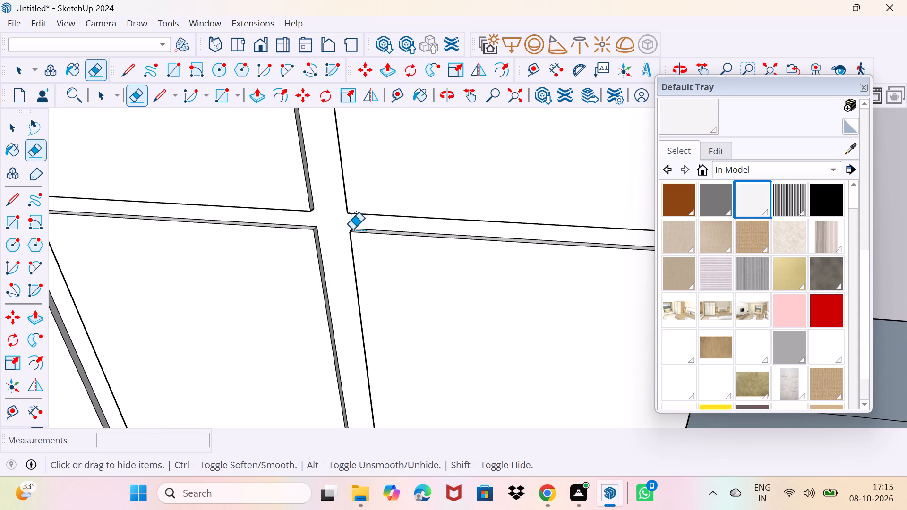
scroll(352, 229, "down", 19)
key("space")
Paint the joined groove face of the side-wall block with the in-model material 0043_SaddleBrown.
scroll(334, 248, "down", 5)
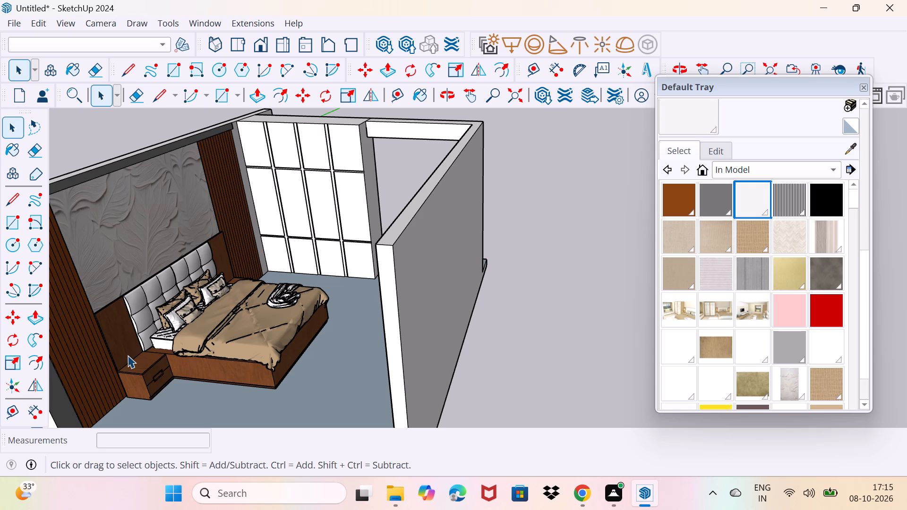
scroll(762, 272, "down", 3)
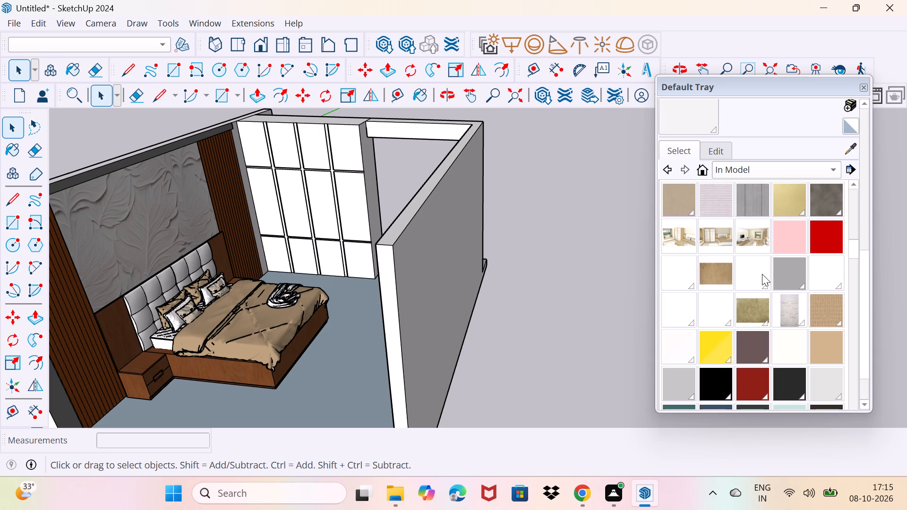
scroll(762, 275, "down", 4)
scroll(762, 275, "up", 8)
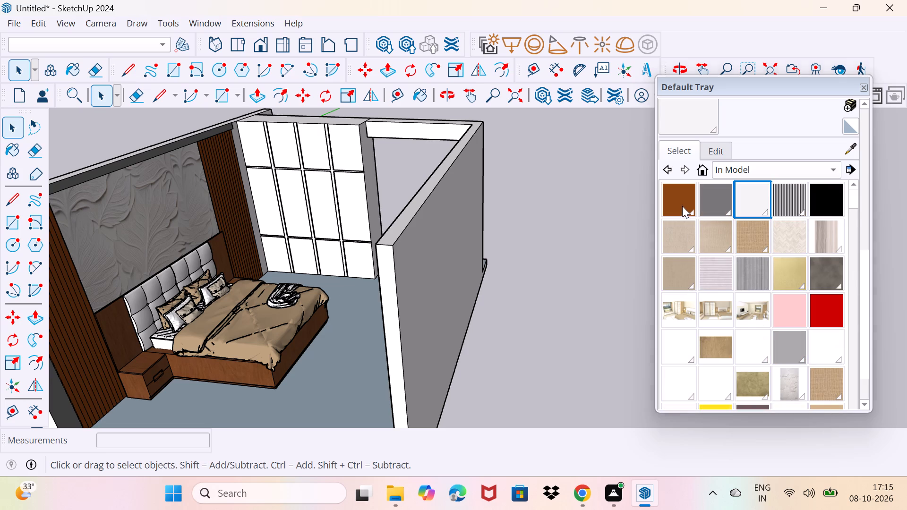
left_click(681, 205)
scroll(275, 181, "up", 10)
middle_click_drag(279, 179, 340, 200)
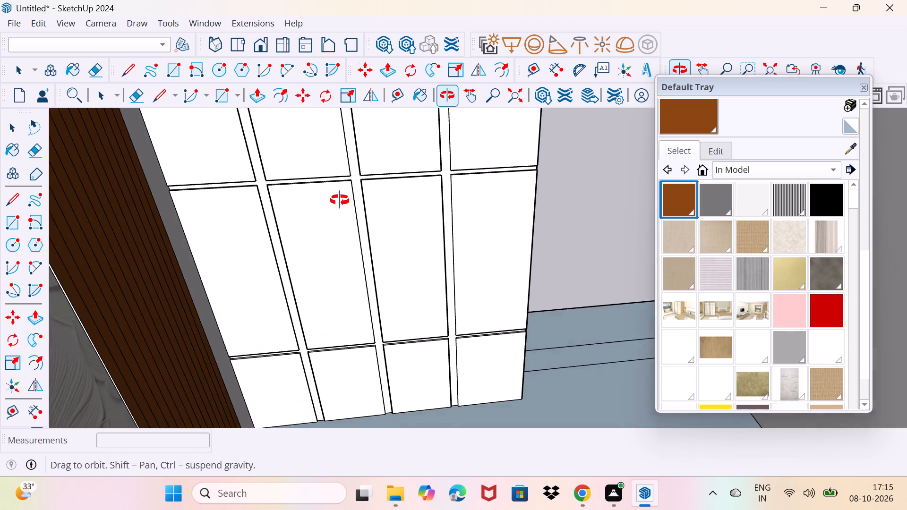
middle_click_drag(340, 200, 367, 149)
scroll(282, 152, "up", 5)
left_click(266, 155)
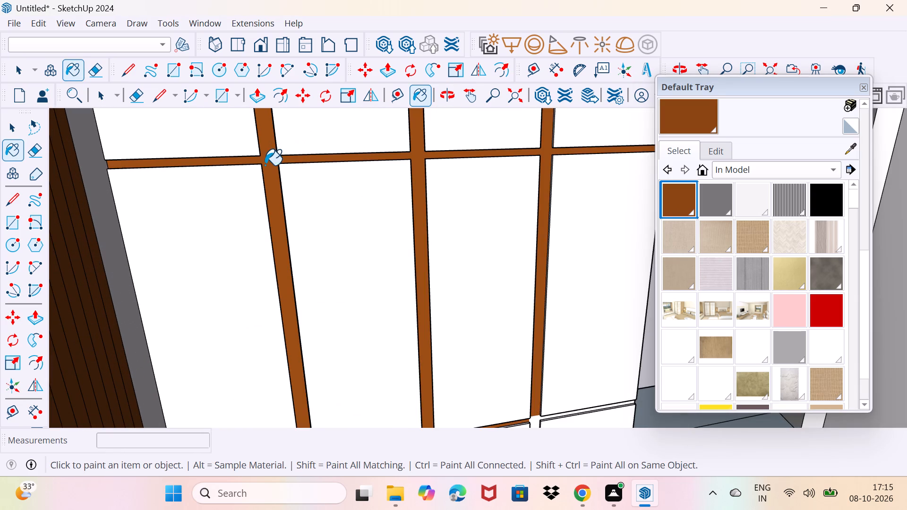
scroll(275, 173, "down", 4)
scroll(852, 340, "up", 4)
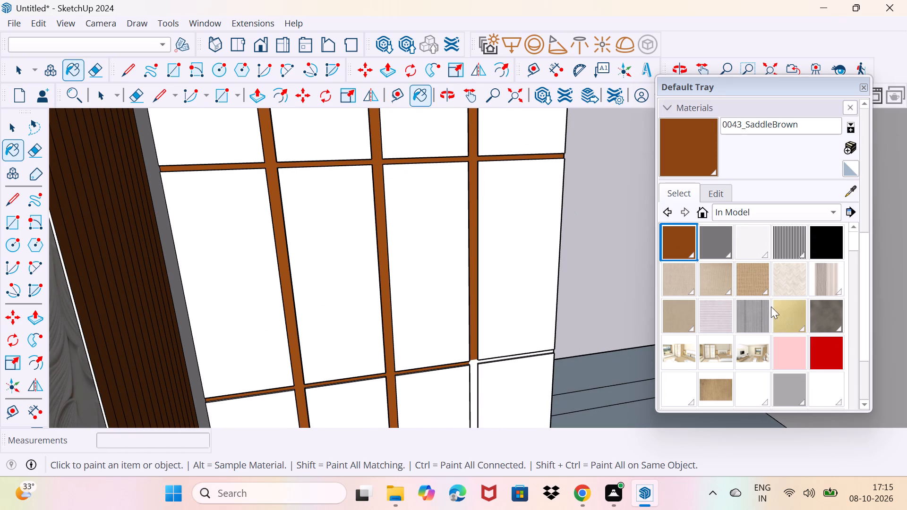
scroll(557, 248, "down", 4)
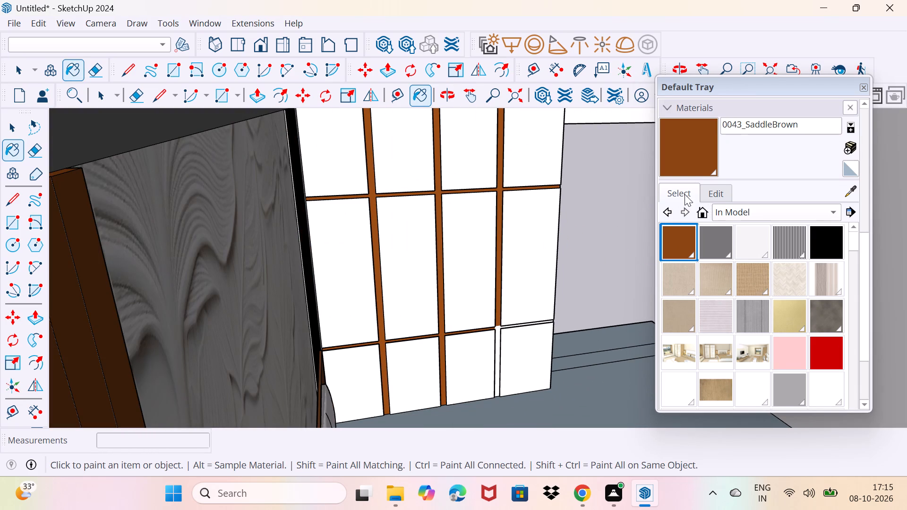
Move the materials tray clear of the V-Ray tools, and open the V-Ray Asset Editor with its material library expanded.
left_click(680, 193)
left_click(679, 191)
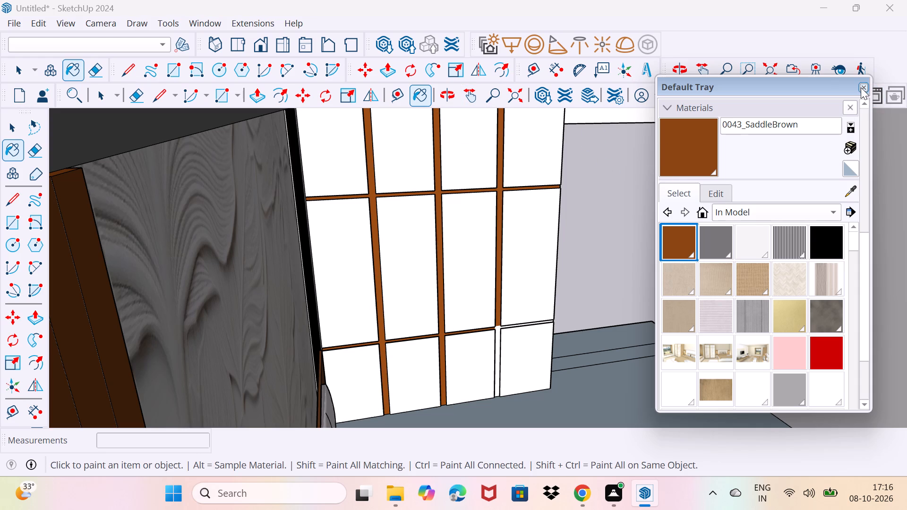
left_click_drag(839, 86, 852, 143)
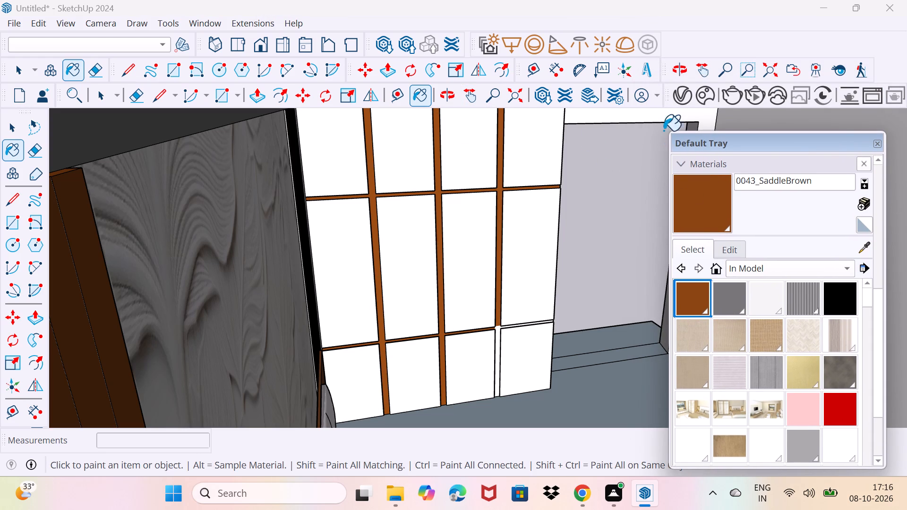
key("space")
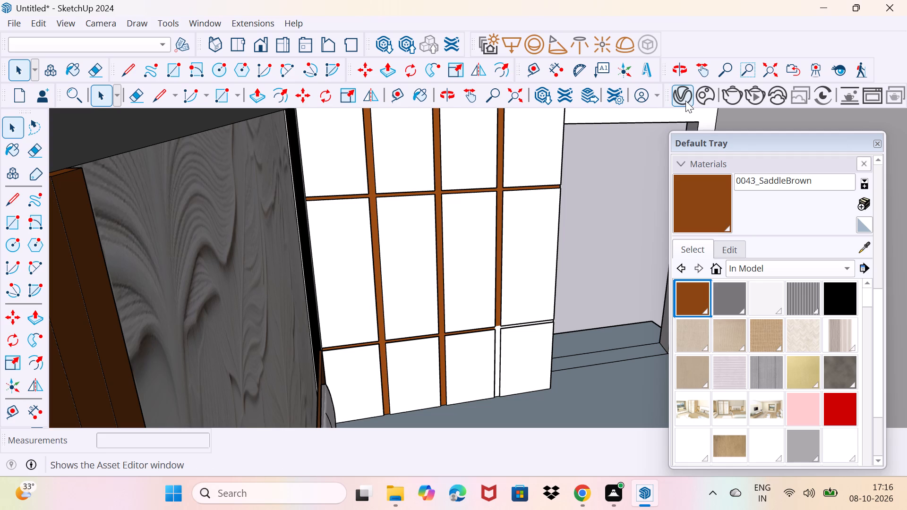
left_click(685, 101)
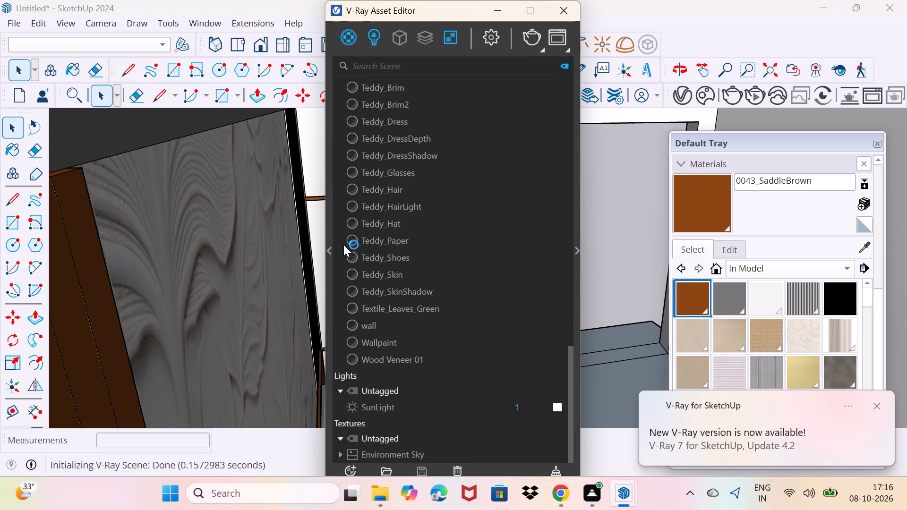
left_click(332, 246)
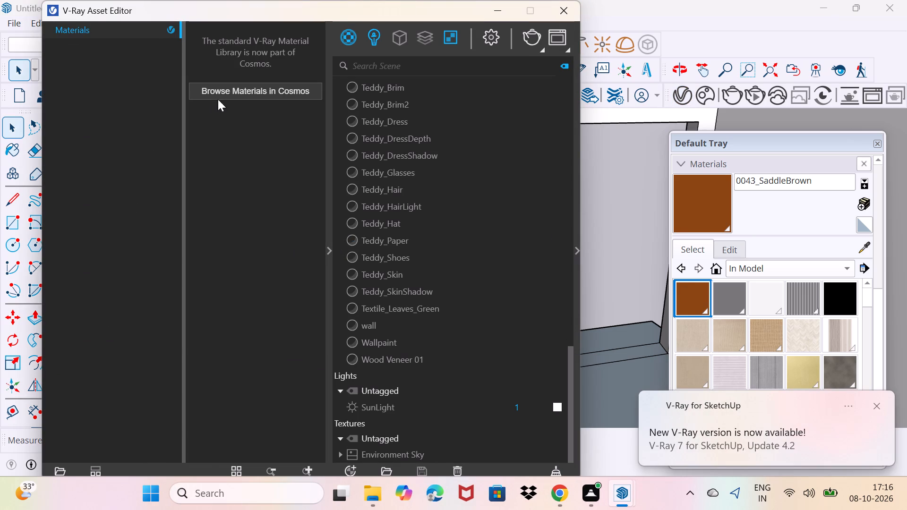
View the V-Ray material library in the Chaos Cosmos Browser and close it again.
left_click(229, 93)
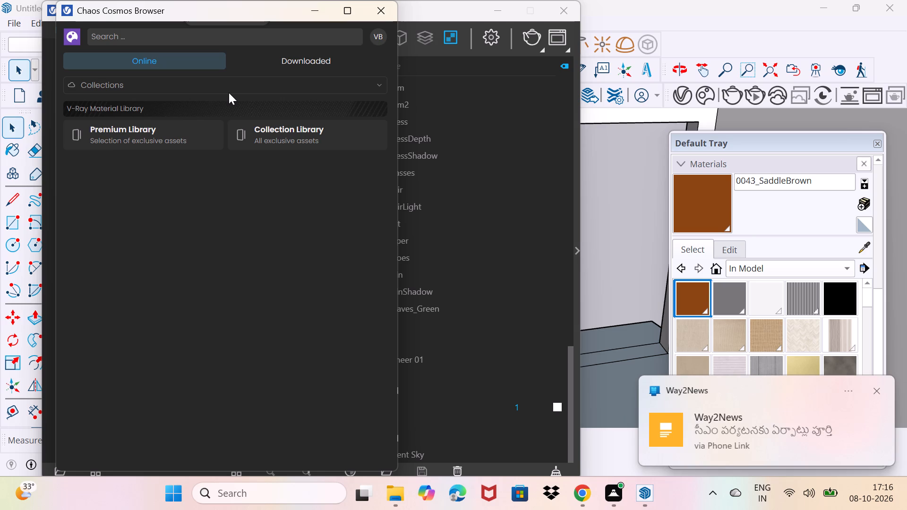
left_click(385, 15)
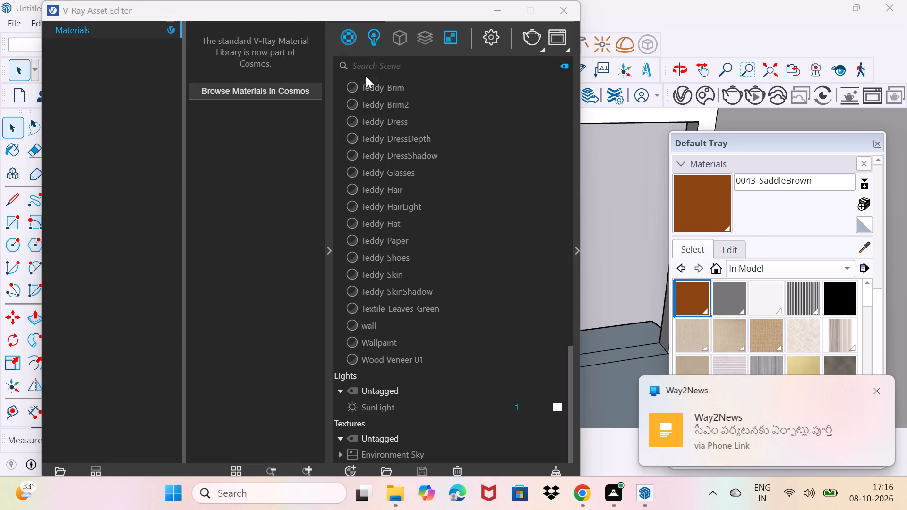
Create a new V-Ray material of the Generic type.
left_click(353, 465)
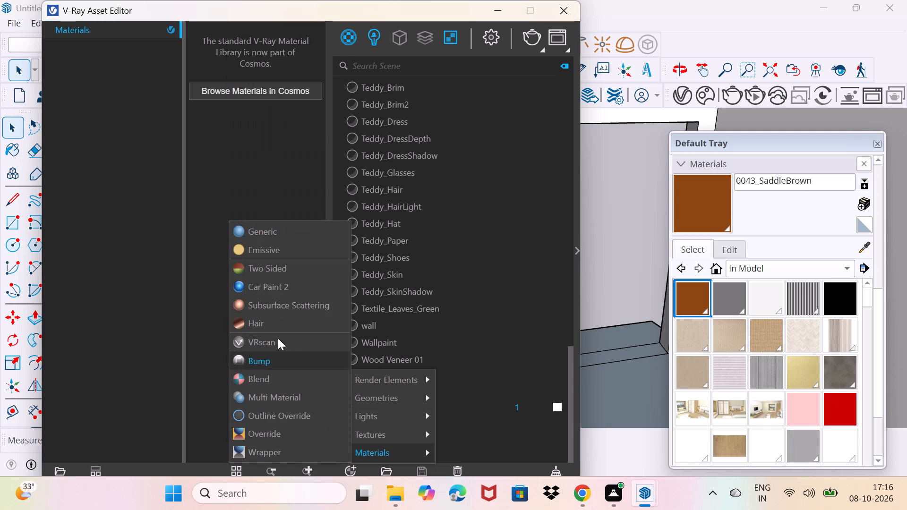
left_click(267, 236)
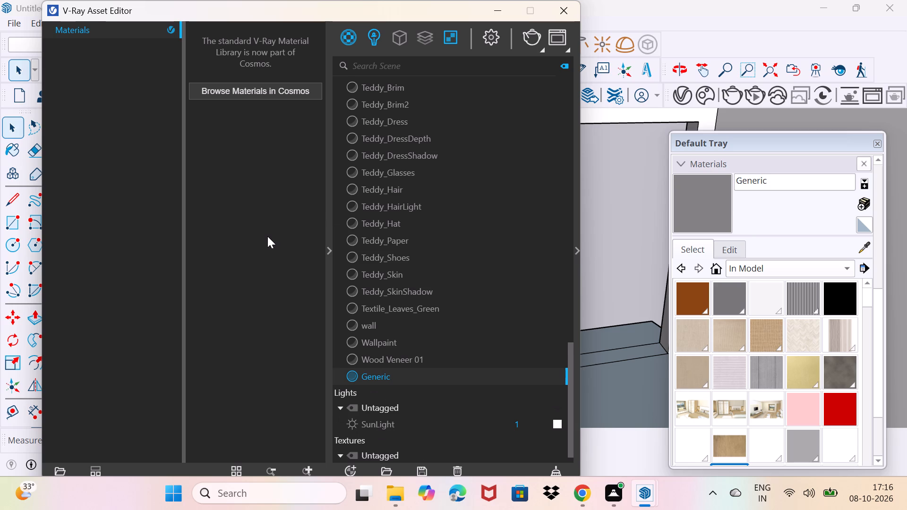
Set the new Generic material's diffuse colour to a muted sage green, R 0.464, G 0.53, B 0.443.
left_click(579, 251)
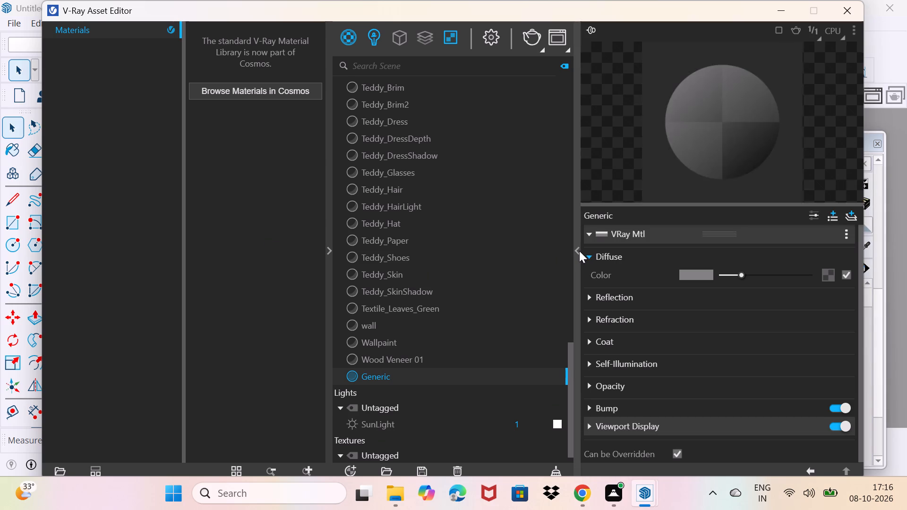
left_click(702, 277)
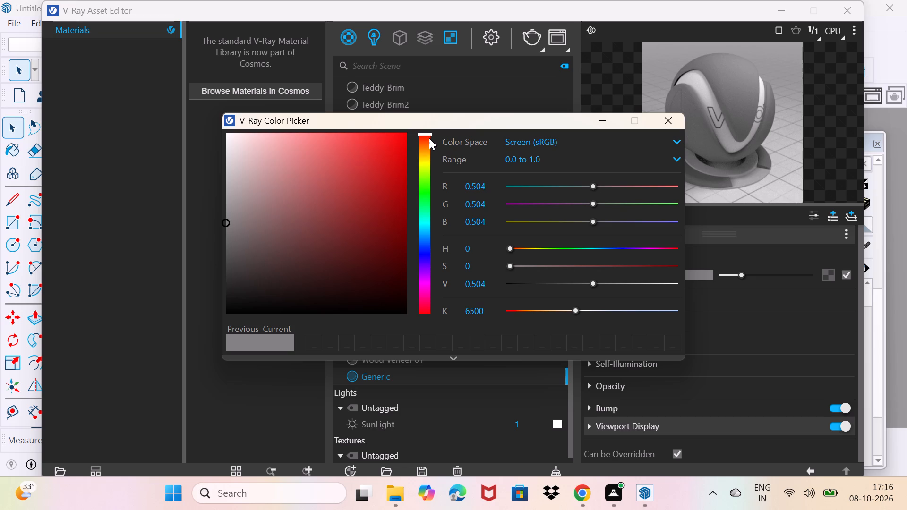
left_click_drag(428, 133, 413, 323)
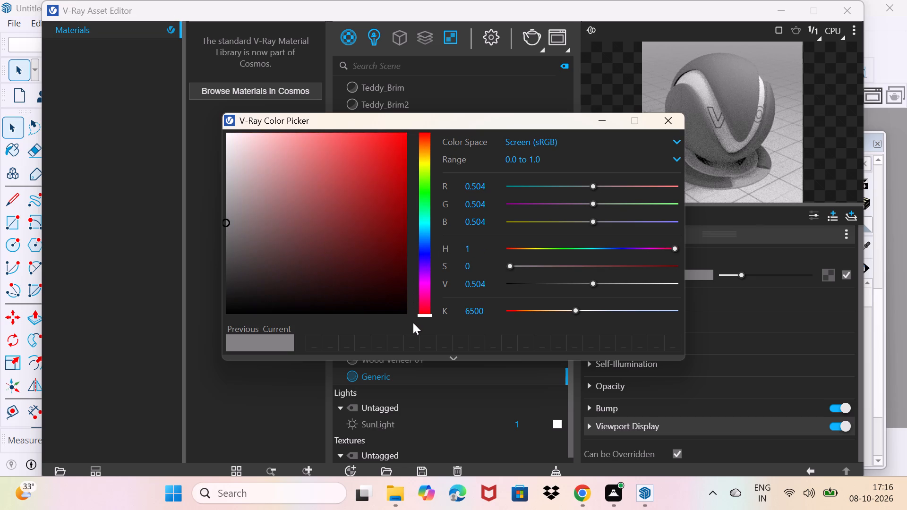
left_click_drag(413, 323, 548, 281)
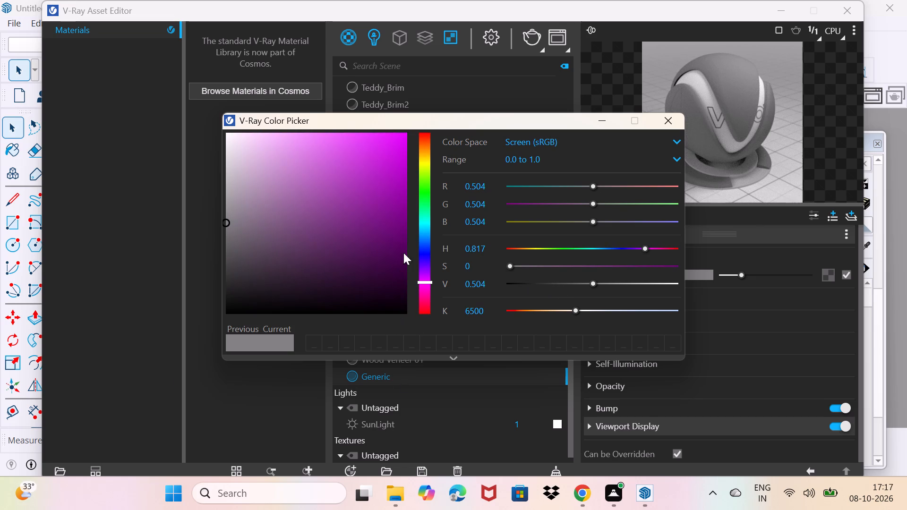
left_click(426, 178)
left_click(428, 186)
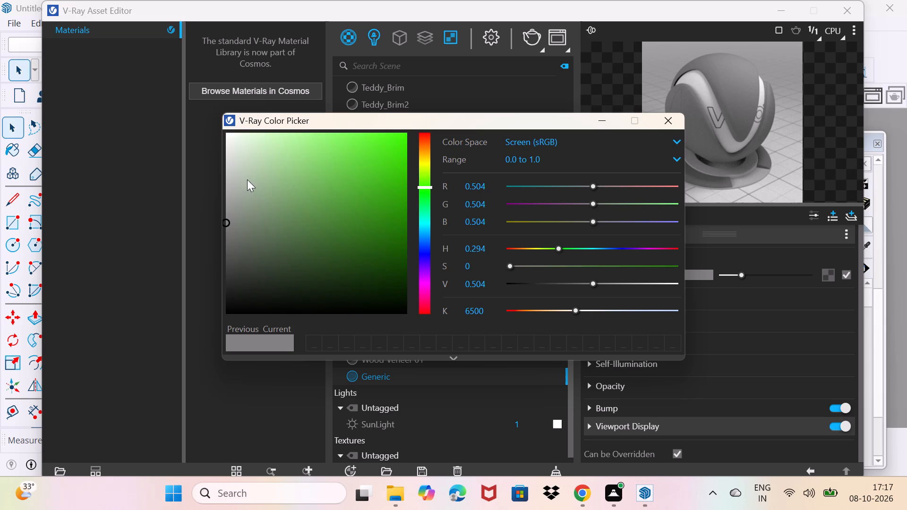
left_click(243, 177)
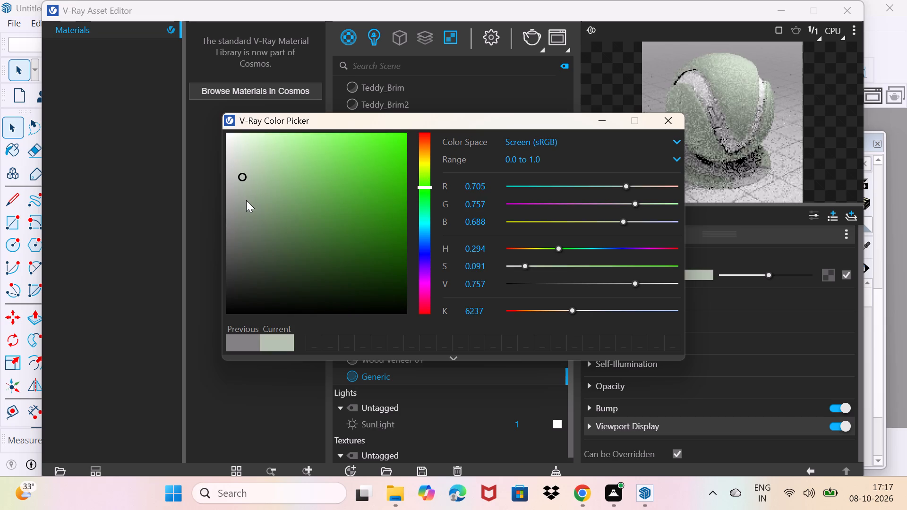
left_click(246, 200)
left_click(257, 213)
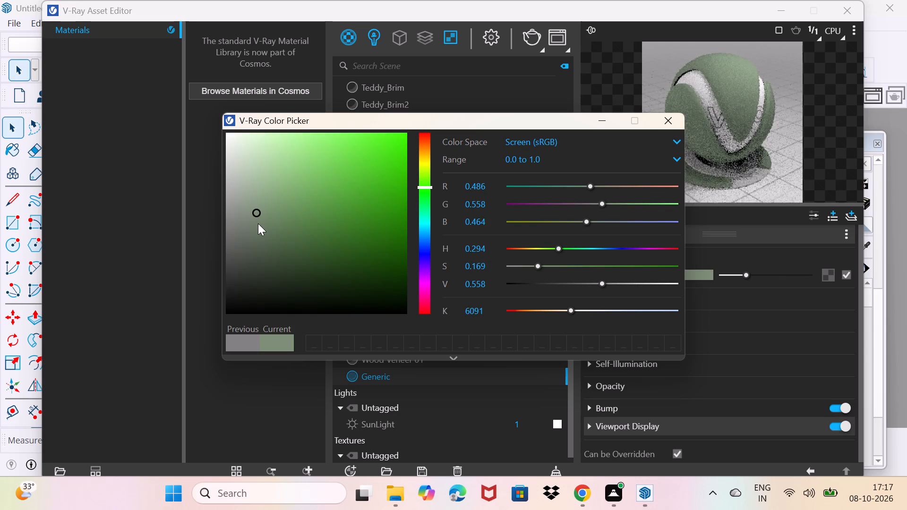
left_click(258, 223)
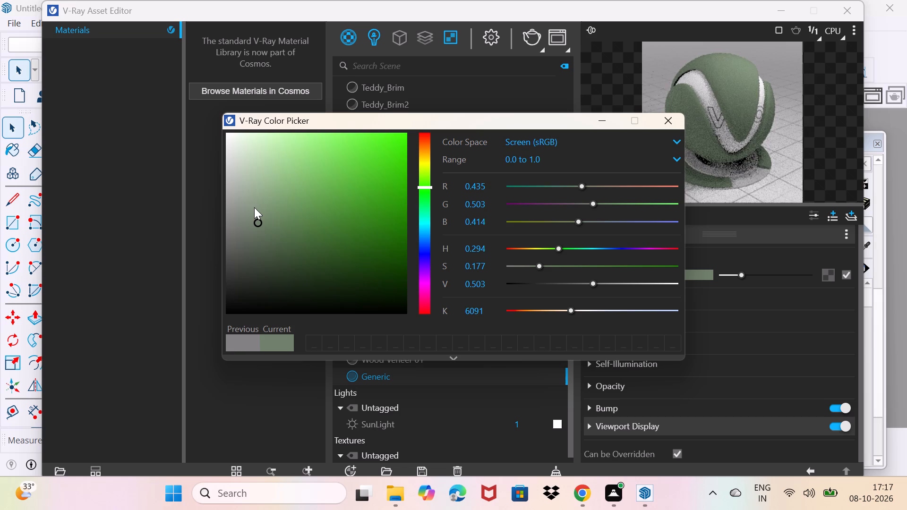
left_click(254, 212)
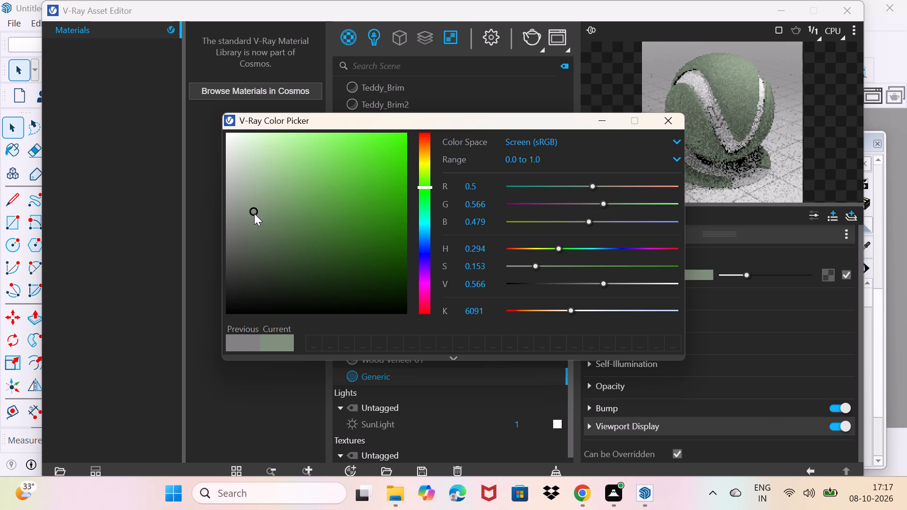
left_click(256, 218)
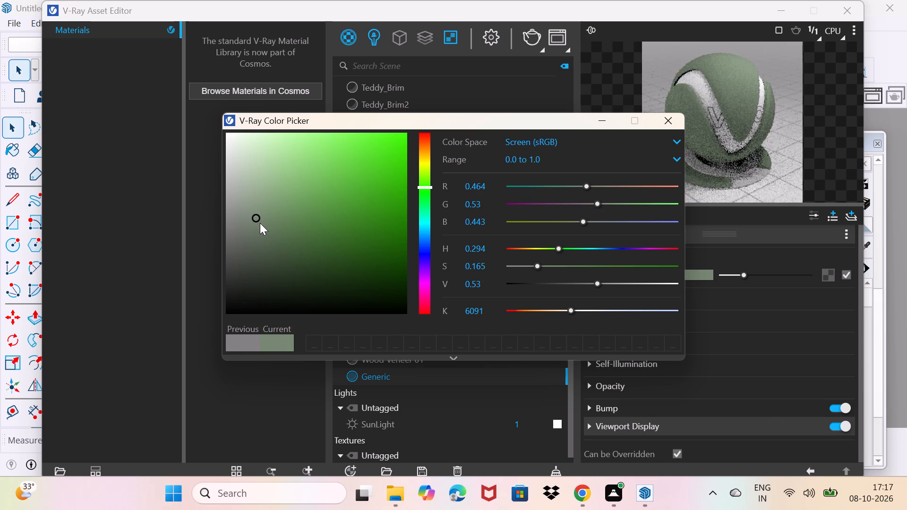
left_click(664, 120)
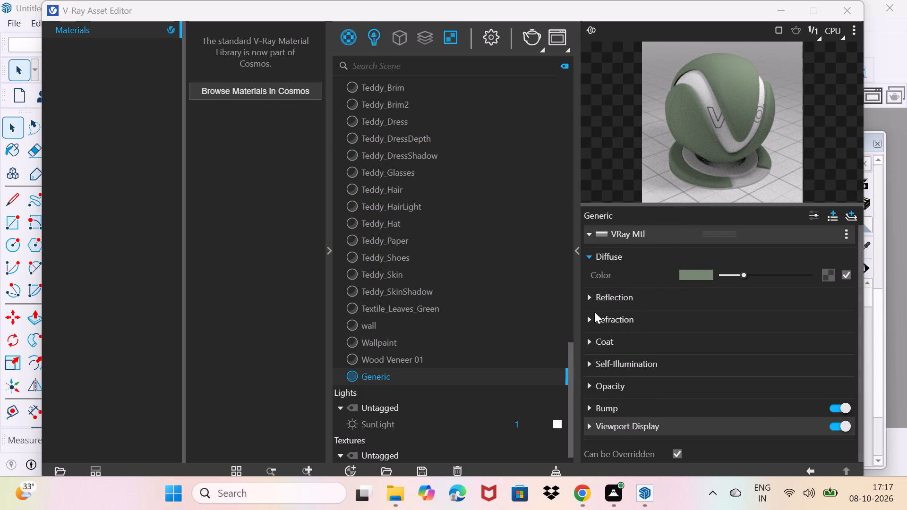
Set the Generic material's reflection colour to a soft green, R 0.482, G 0.581, B 0.451.
left_click(589, 299)
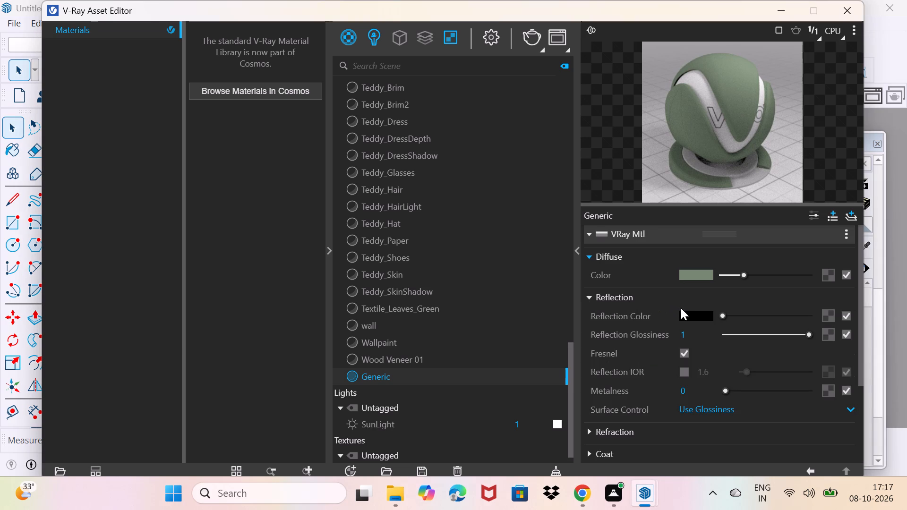
left_click(683, 315)
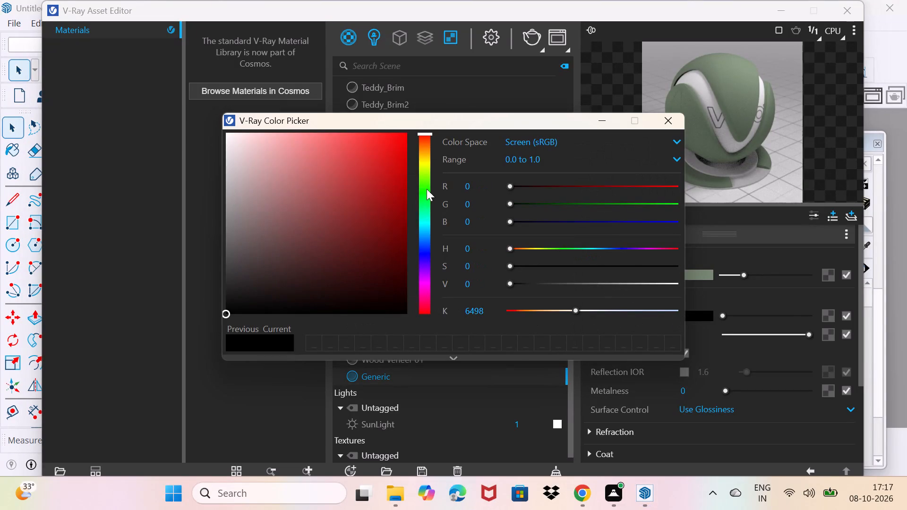
left_click(427, 186)
left_click(254, 190)
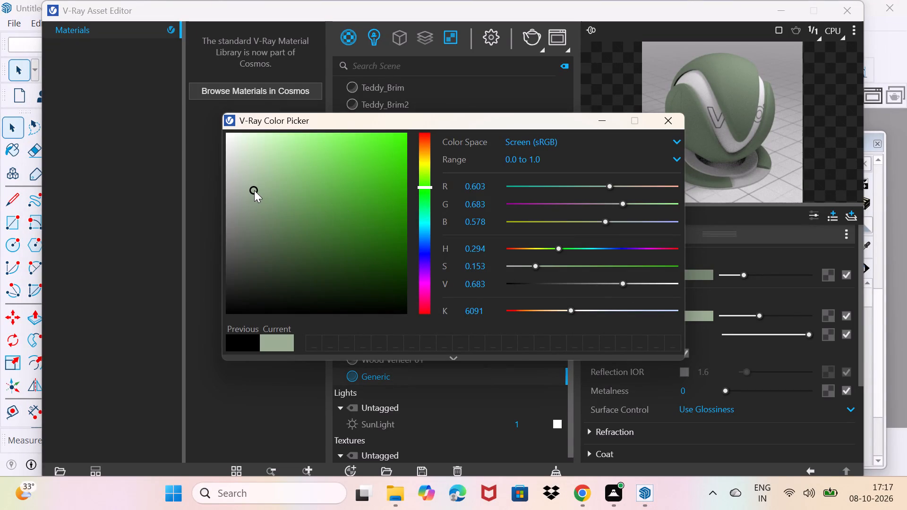
left_click(259, 195)
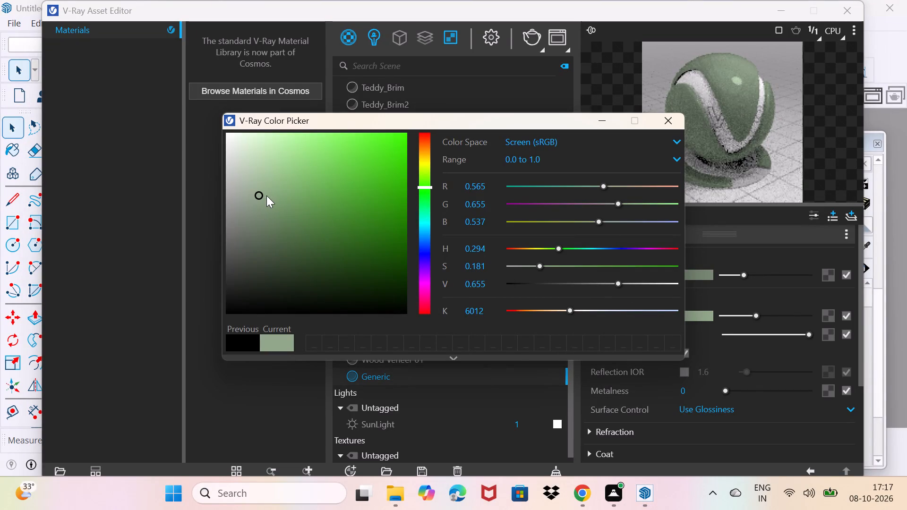
left_click(266, 195)
left_click(266, 209)
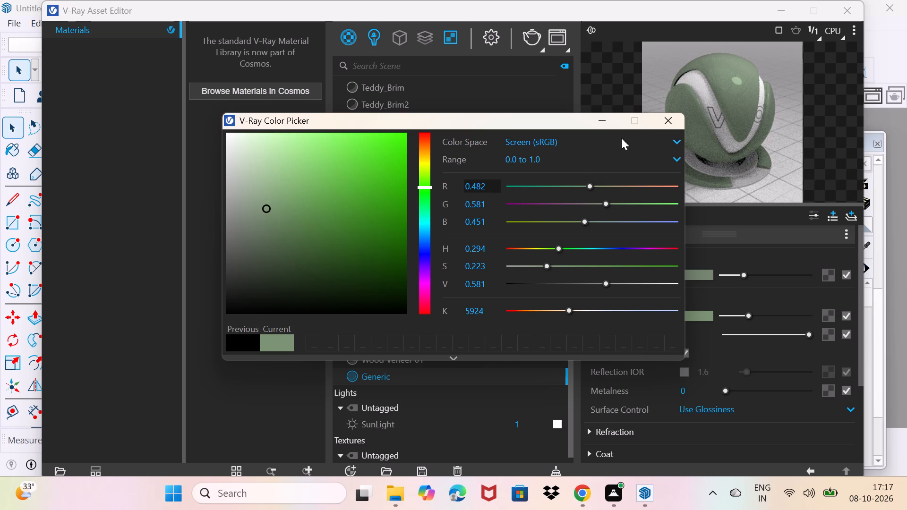
left_click_drag(662, 112, 664, 117)
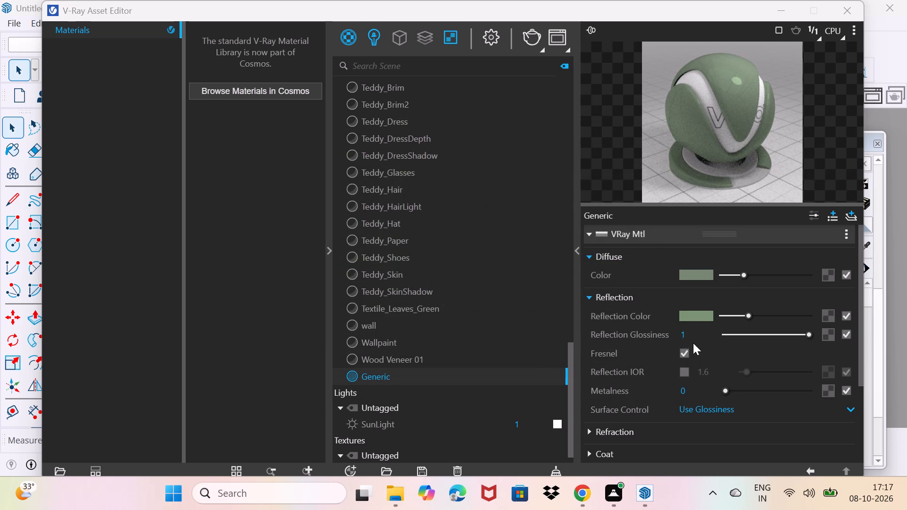
Set the material's reflection glossiness to 0.95, and enable its reflection IOR with a value of 4.
left_click(701, 336)
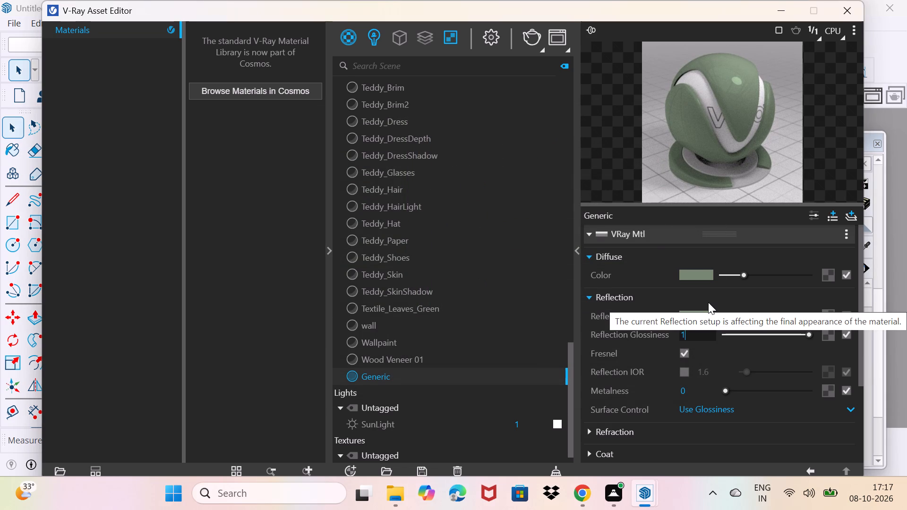
key("BackSpace")
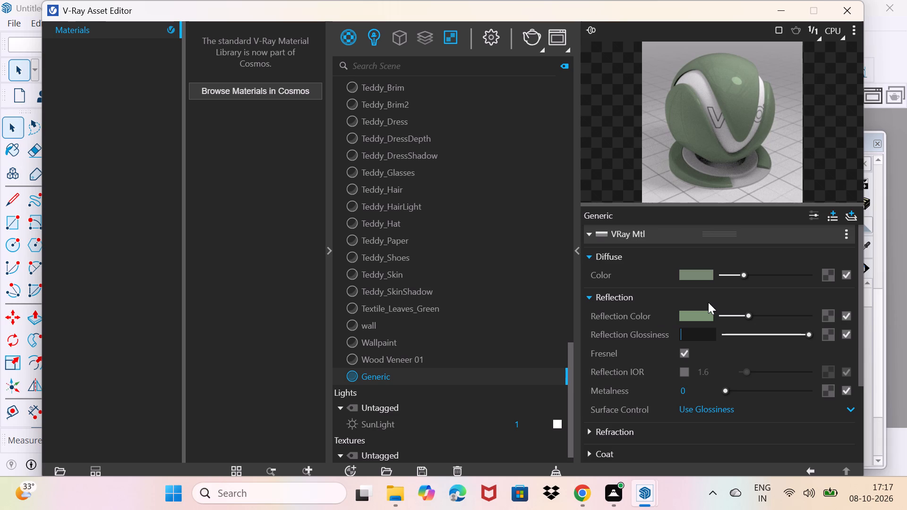
key("period")
type("95")
left_click(682, 375)
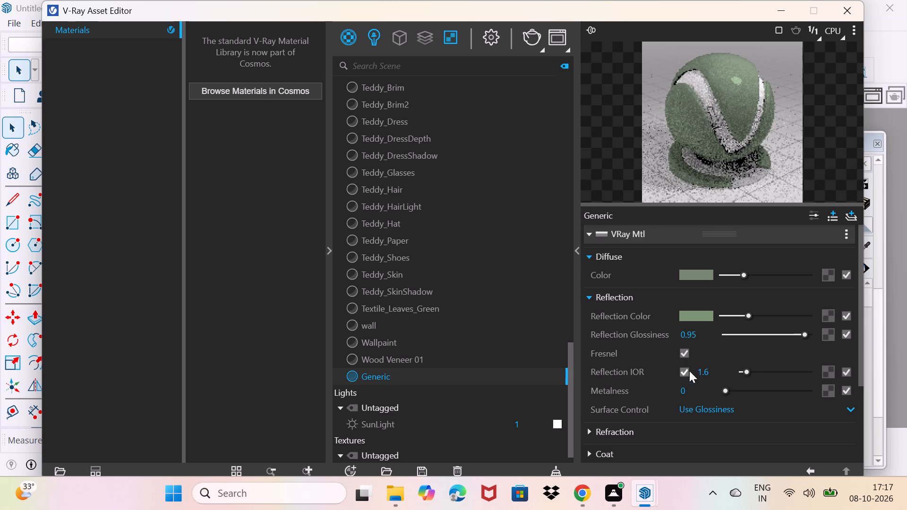
left_click(713, 370)
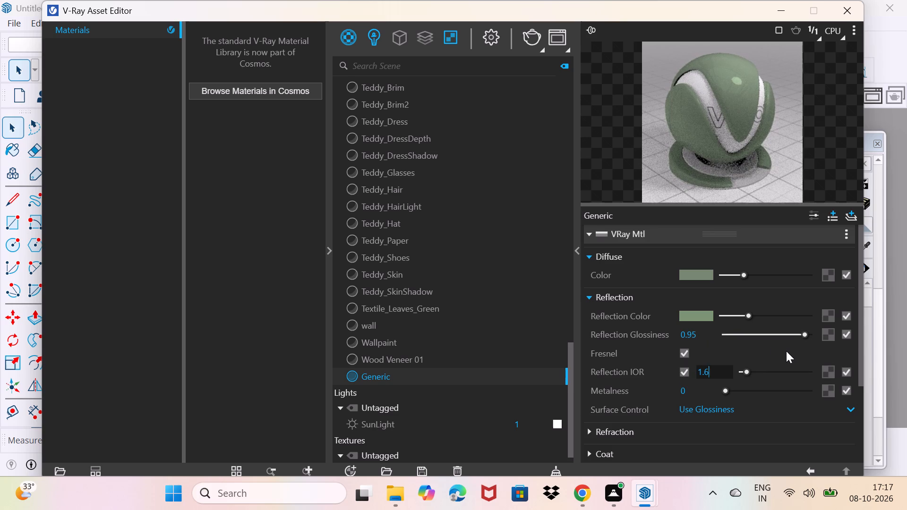
key("BackSpace")
key("BackSpace")
key("BackSpace")
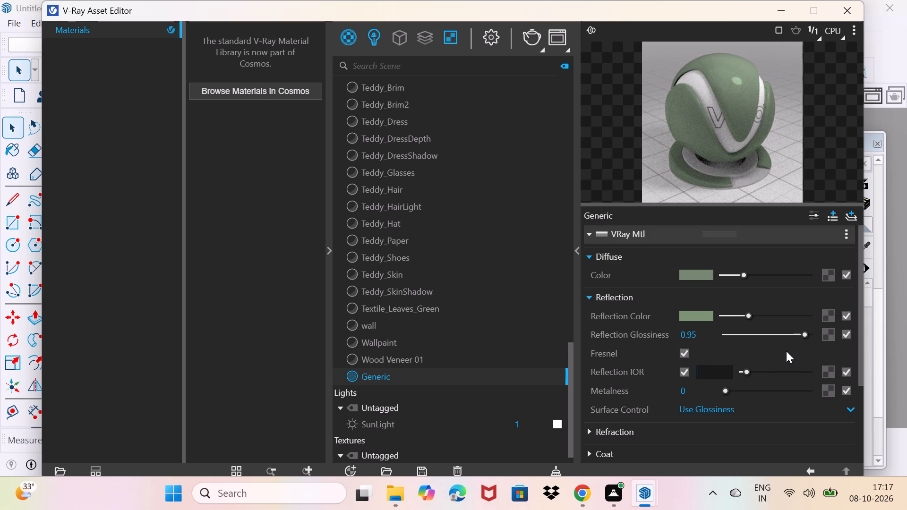
key("4")
key("shift+Return")
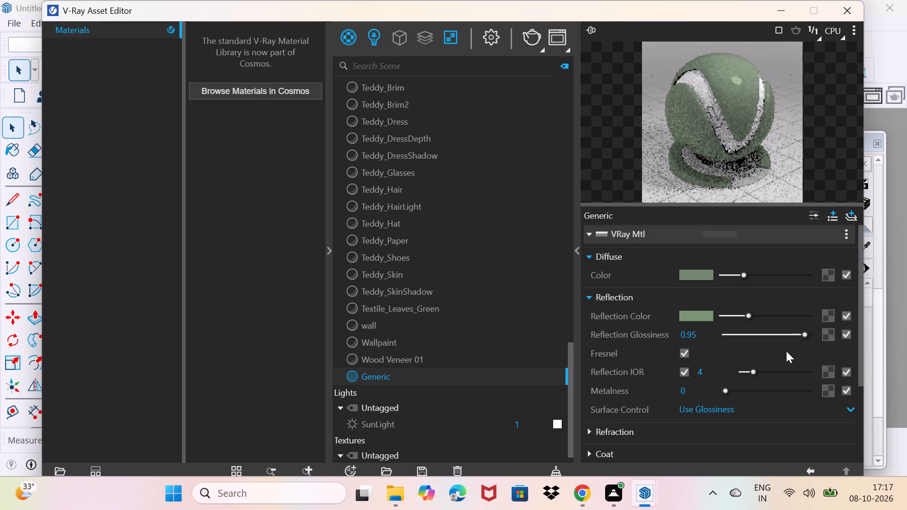
key("Return")
key("Return")
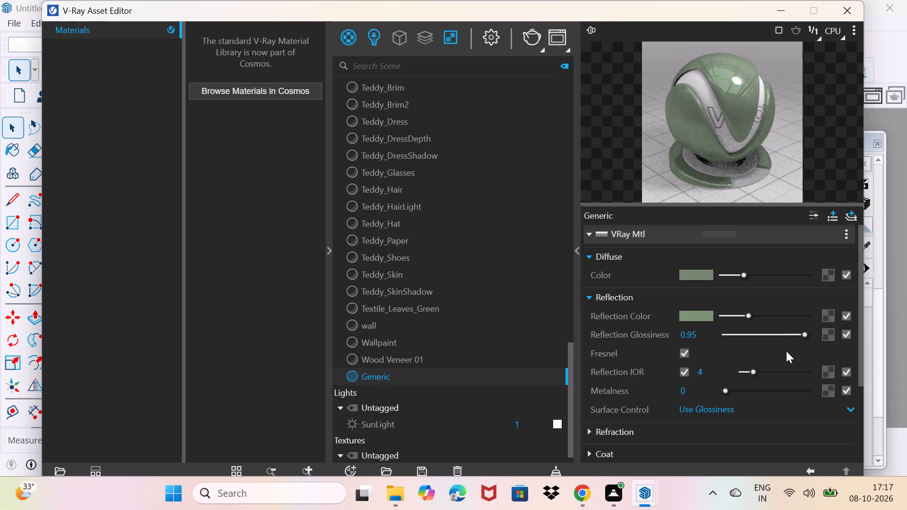
double_click(522, 378)
Minimise the V-Ray Asset Editor and paint the twelve white panels between the side-wall block's grooves with the green Generic material.
left_click(777, 10)
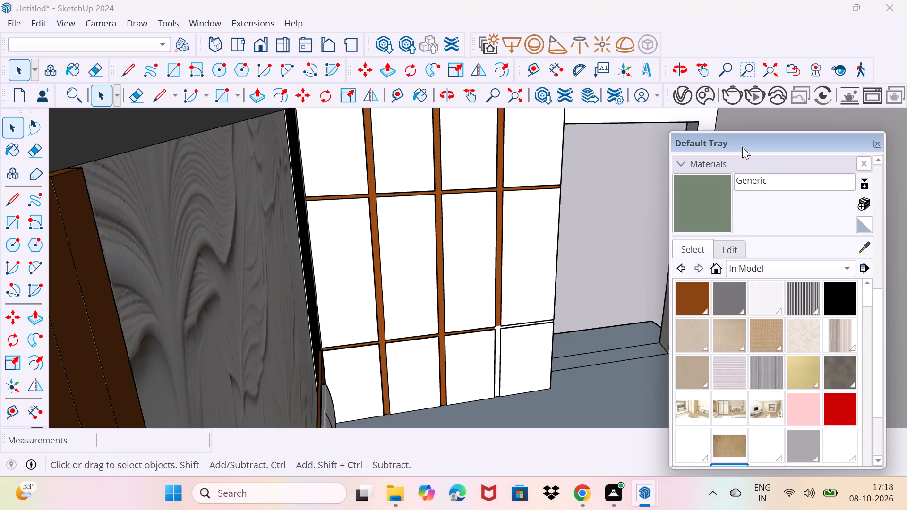
left_click(716, 216)
left_click(541, 274)
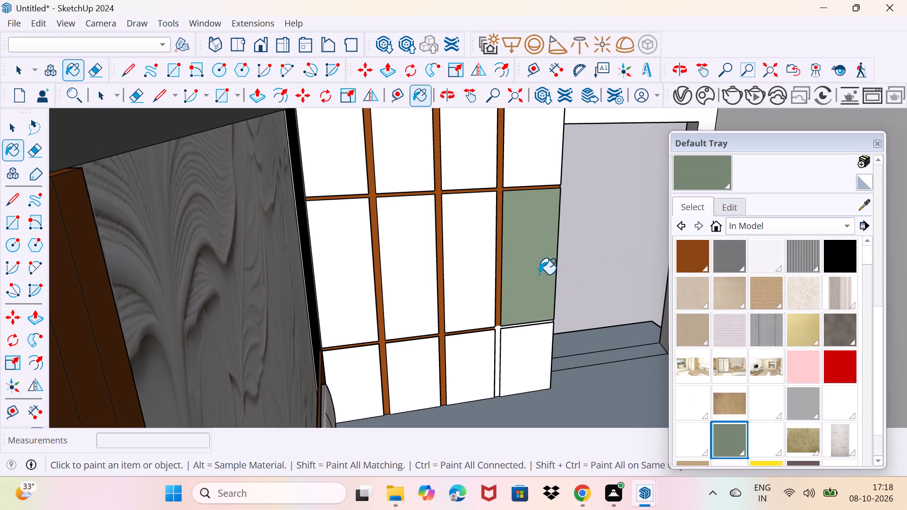
left_click(489, 273)
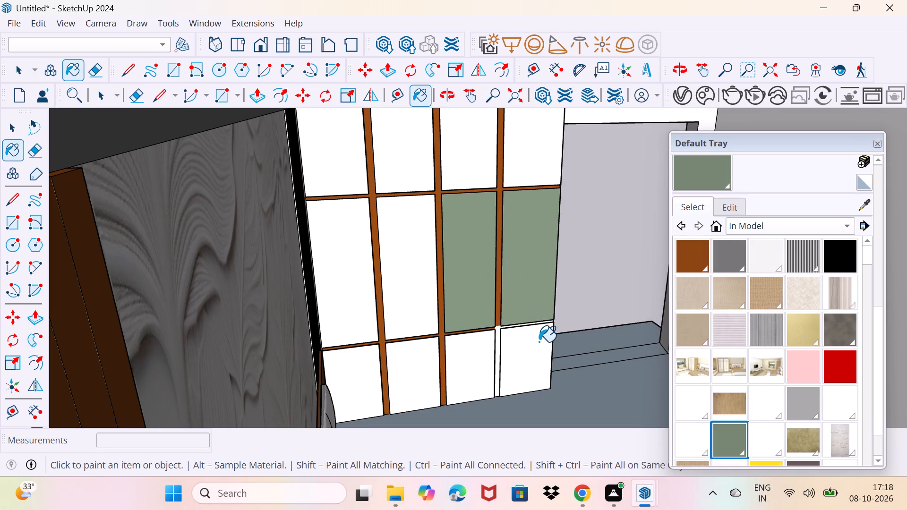
left_click(539, 342)
left_click(487, 357)
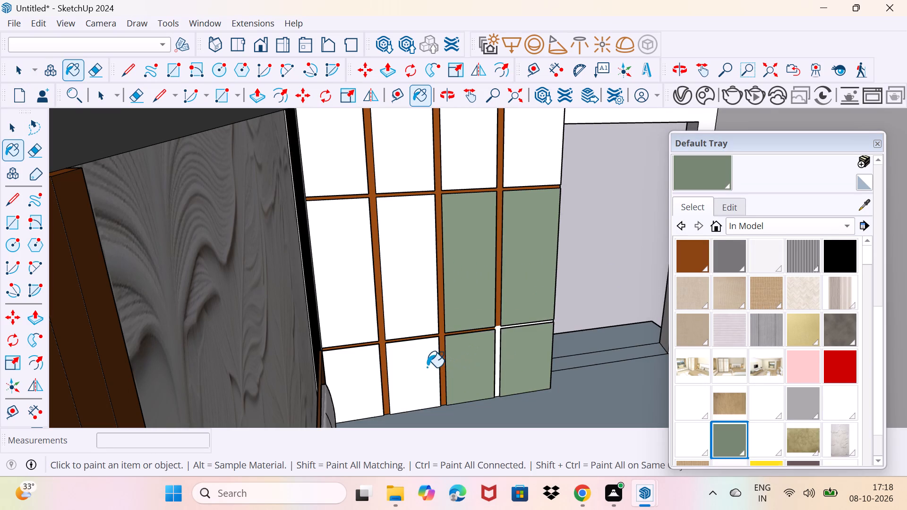
left_click(427, 367)
left_click(409, 308)
left_click(365, 312)
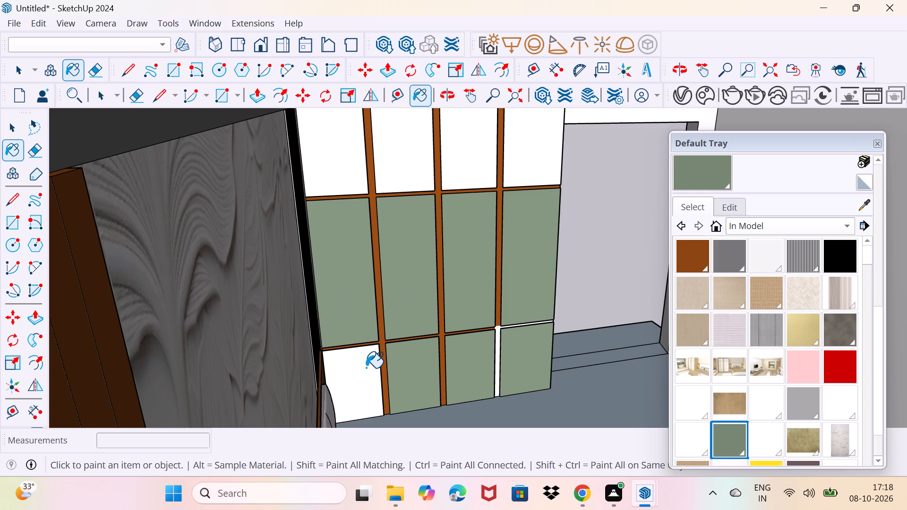
left_click(366, 368)
left_click(391, 171)
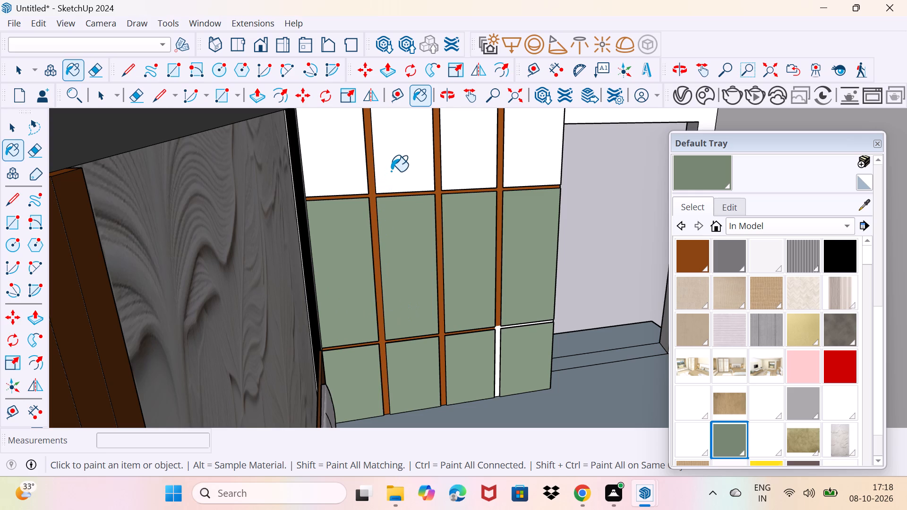
left_click(353, 187)
left_click(460, 159)
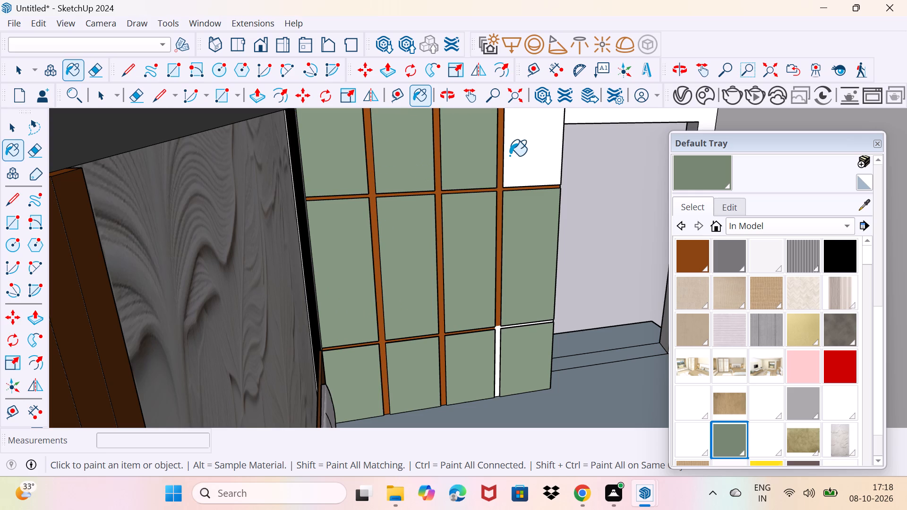
left_click(517, 153)
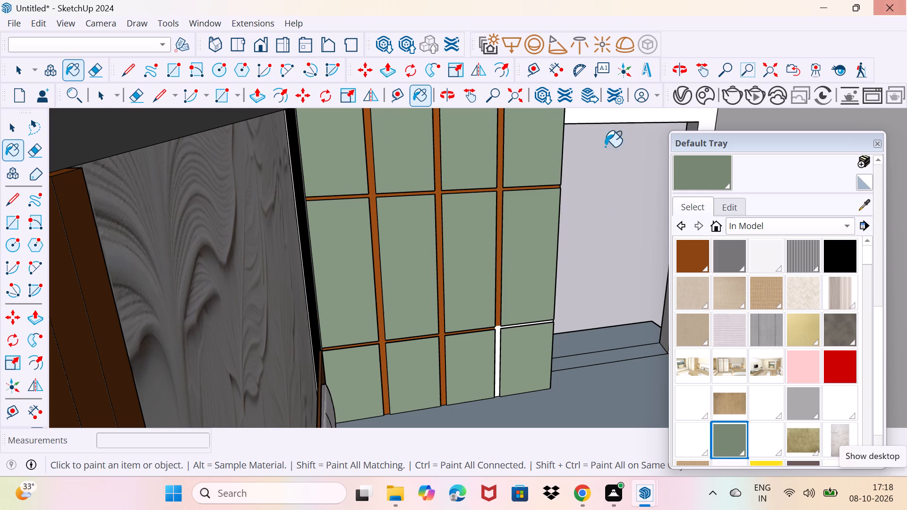
Switch the material library to Colors and repaint the brown grooves of the side-wall block in dark reddish brown.
left_click(699, 210)
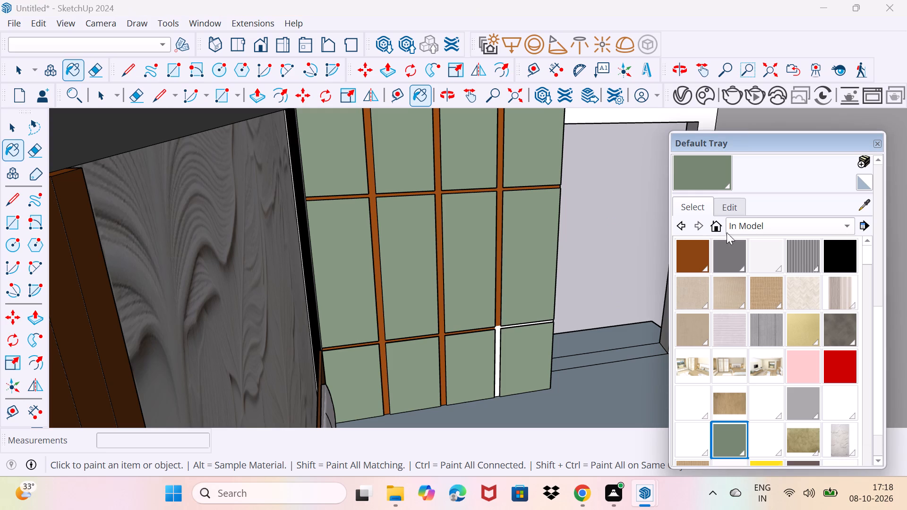
scroll(693, 241, "up", 1)
left_click(694, 206)
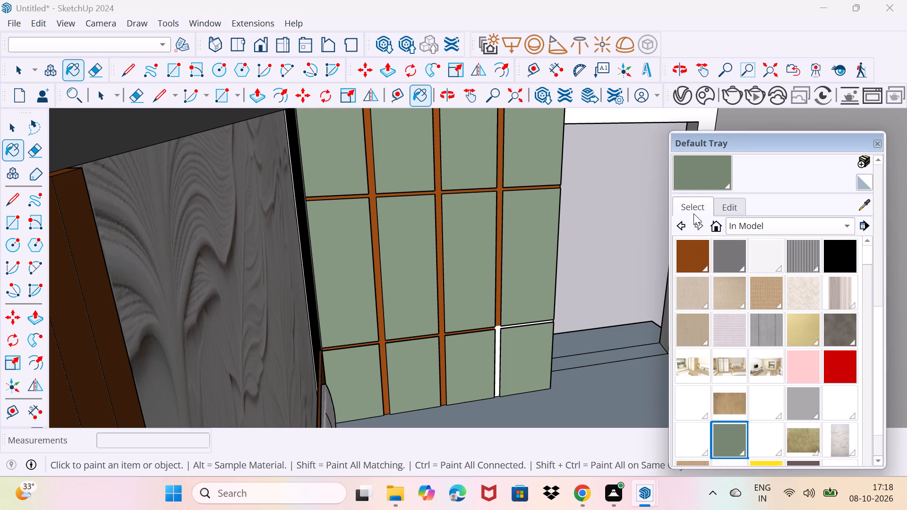
left_click(695, 206)
left_click(732, 204)
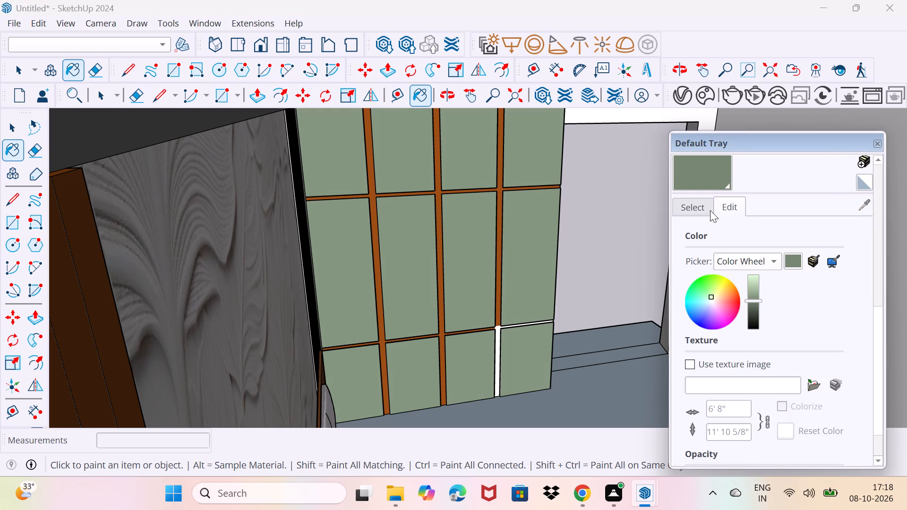
left_click(696, 207)
left_click(751, 220)
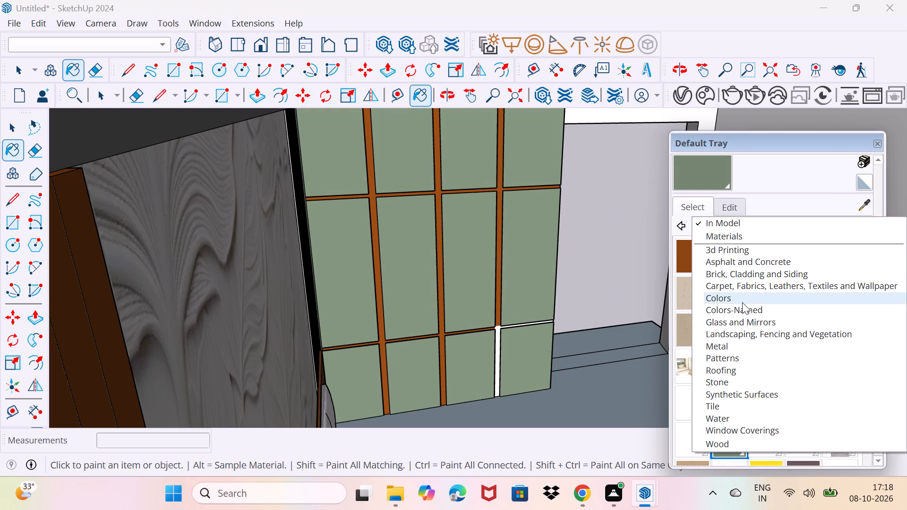
left_click(738, 302)
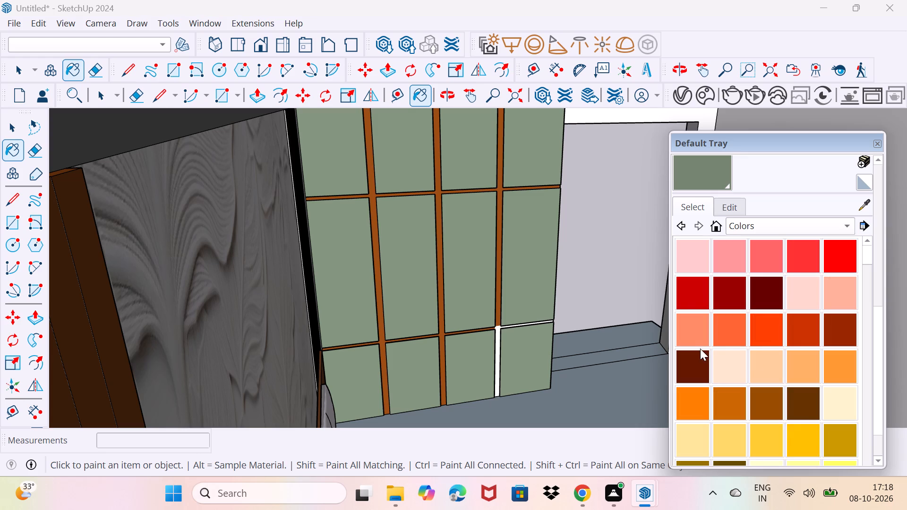
left_click(697, 366)
scroll(364, 216, "up", 4)
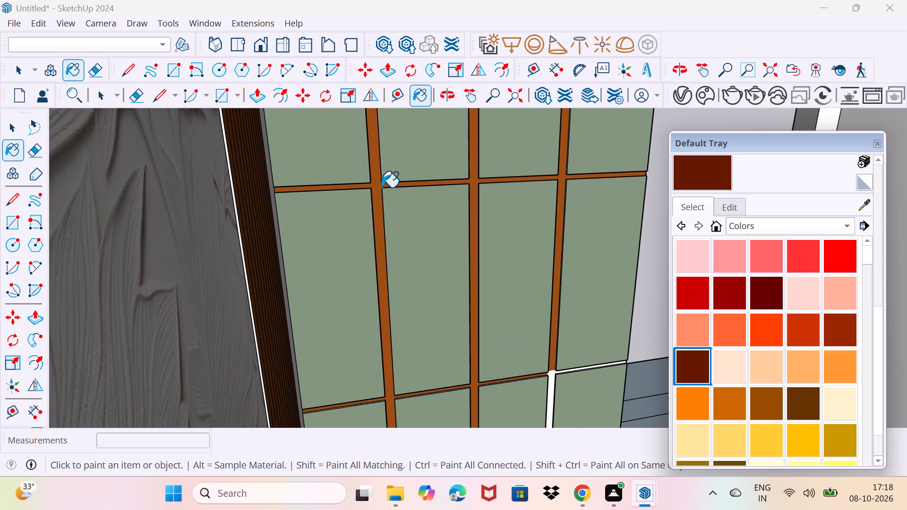
left_click(373, 189)
scroll(375, 189, "down", 5)
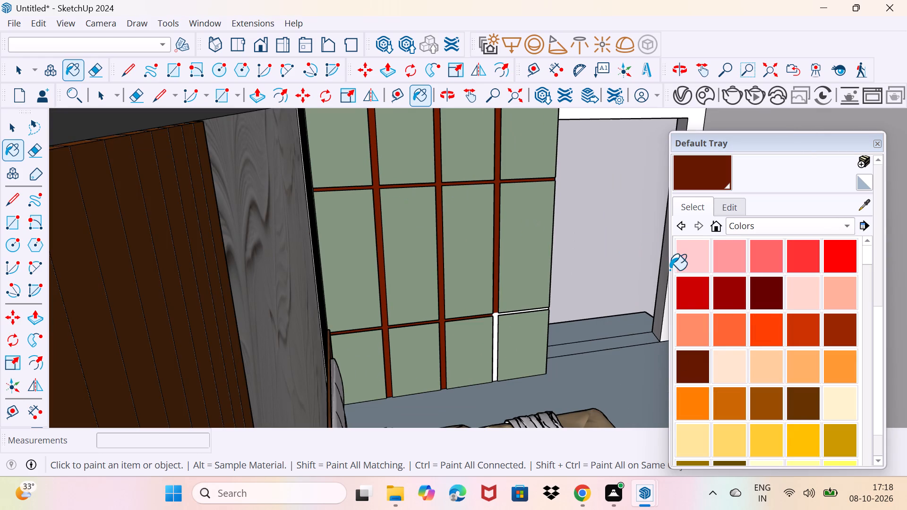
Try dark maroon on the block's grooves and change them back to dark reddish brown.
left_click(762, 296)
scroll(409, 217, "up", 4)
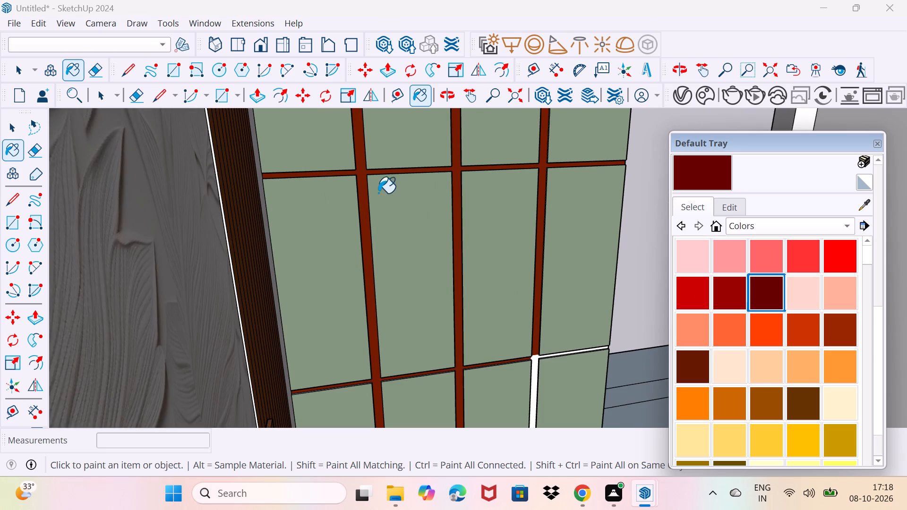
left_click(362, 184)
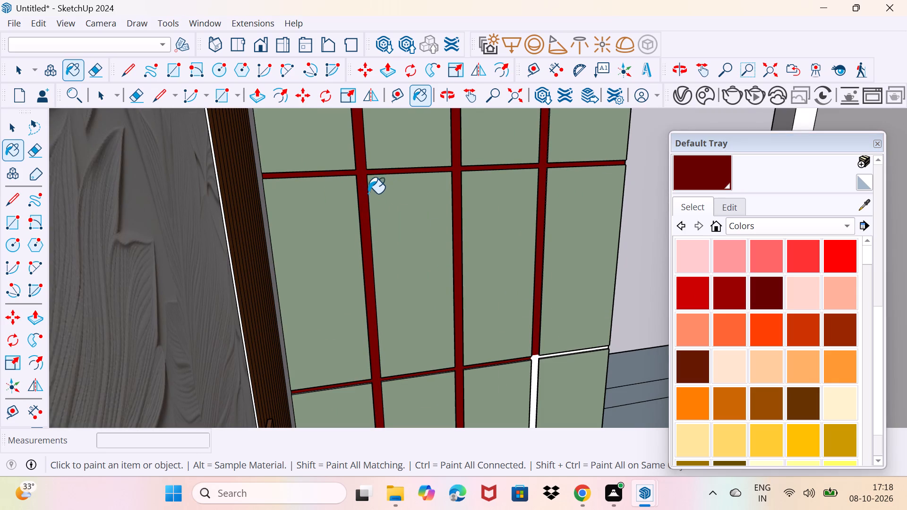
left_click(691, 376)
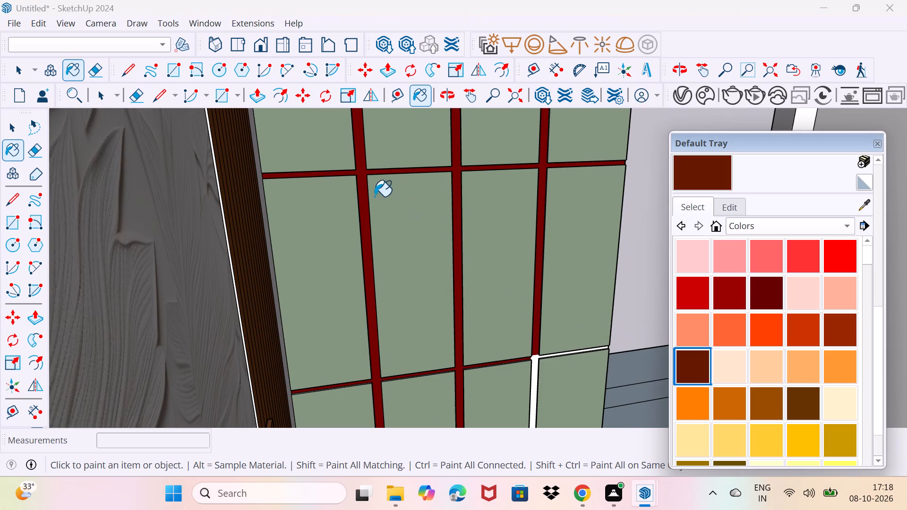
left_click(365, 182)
Paint the remaining white groove segments around the block's bottom corner panel by the opening dark reddish brown.
scroll(368, 186, "down", 8)
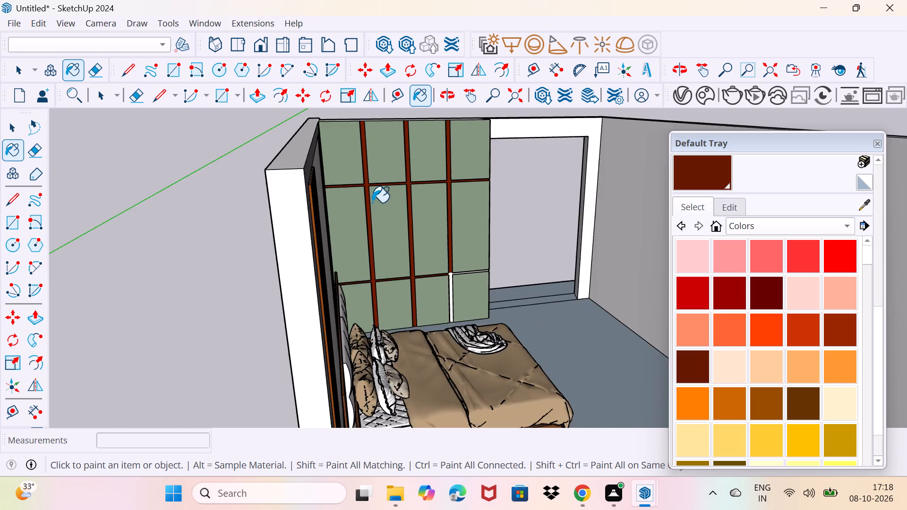
scroll(372, 203, "down", 5)
scroll(446, 271, "up", 17)
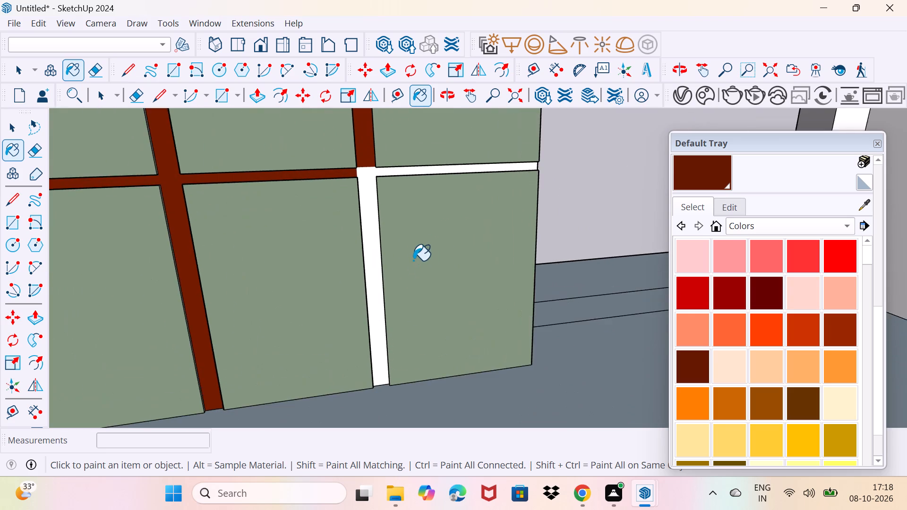
scroll(399, 264, "up", 1)
middle_click_drag(399, 264, 344, 290)
left_click(362, 236)
scroll(358, 191, "up", 3)
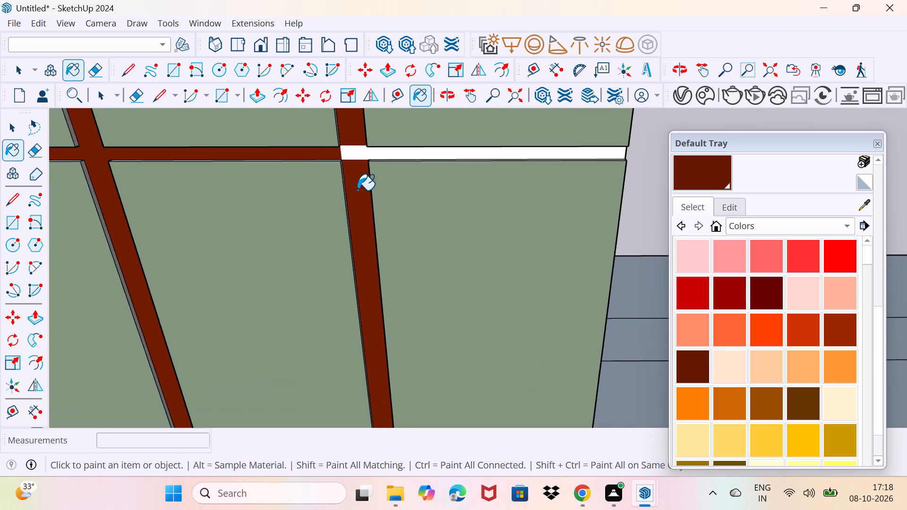
scroll(358, 190, "up", 5)
left_click(355, 133)
left_click(394, 131)
Examine the green panels and recoloured grooves against the bed wall from the whole room and from inside.
scroll(385, 139, "down", 2)
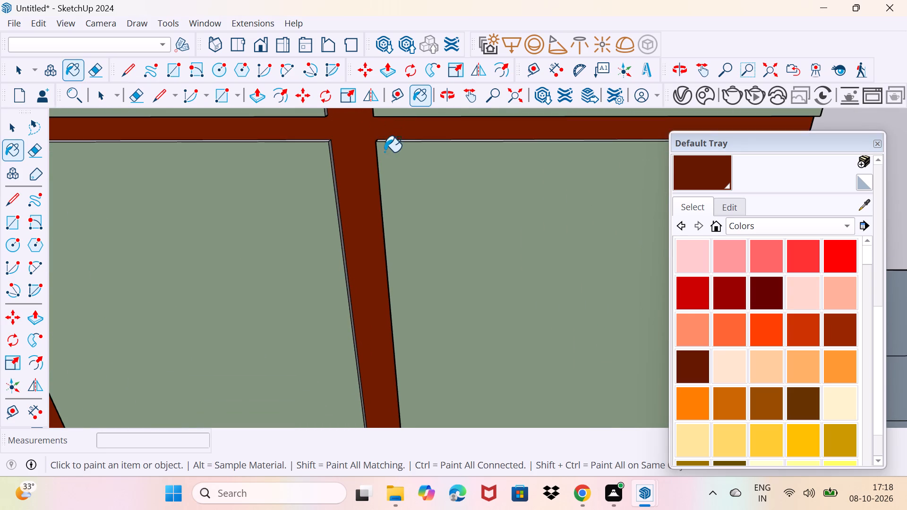
scroll(385, 152, "down", 17)
middle_click(376, 178)
scroll(376, 180, "down", 13)
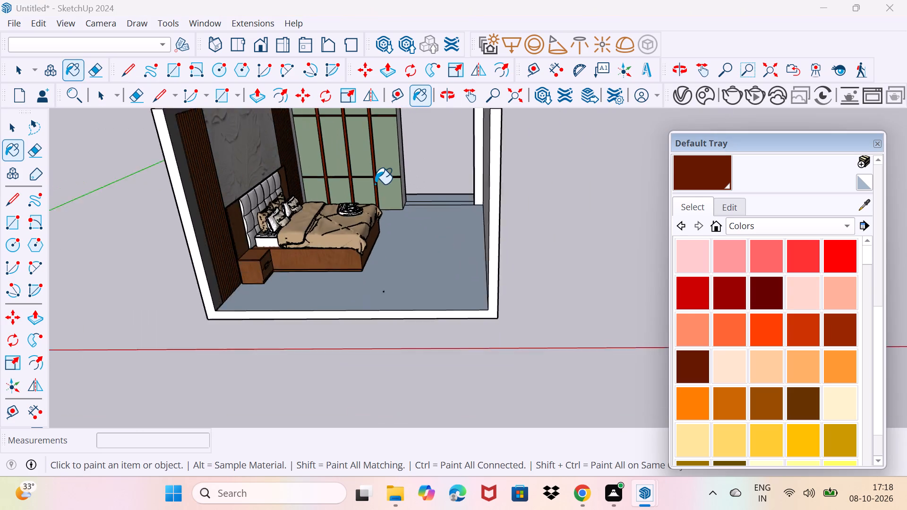
scroll(375, 185, "down", 4)
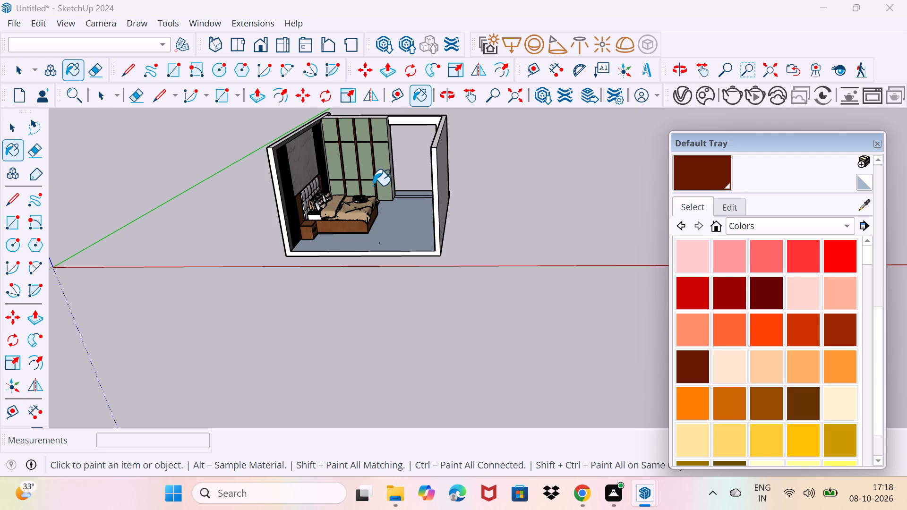
middle_click_drag(369, 198, 380, 268)
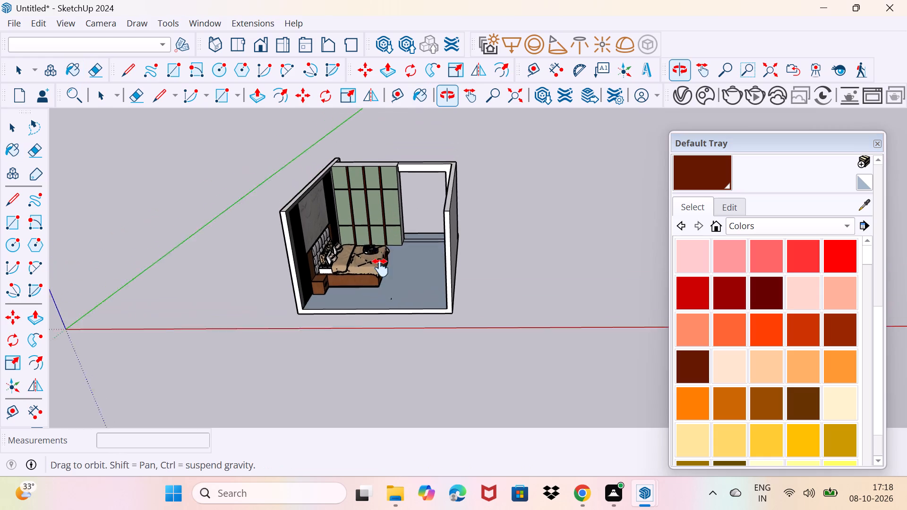
middle_click_drag(380, 268, 378, 283)
middle_click_drag(379, 301, 381, 244)
scroll(376, 251, "up", 9)
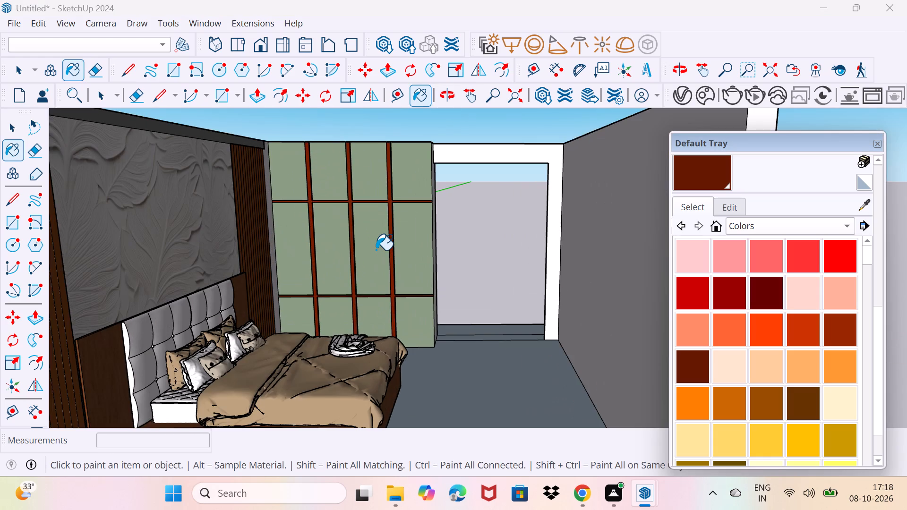
scroll(360, 244, "up", 3)
middle_click_drag(360, 244, 426, 307, "shift")
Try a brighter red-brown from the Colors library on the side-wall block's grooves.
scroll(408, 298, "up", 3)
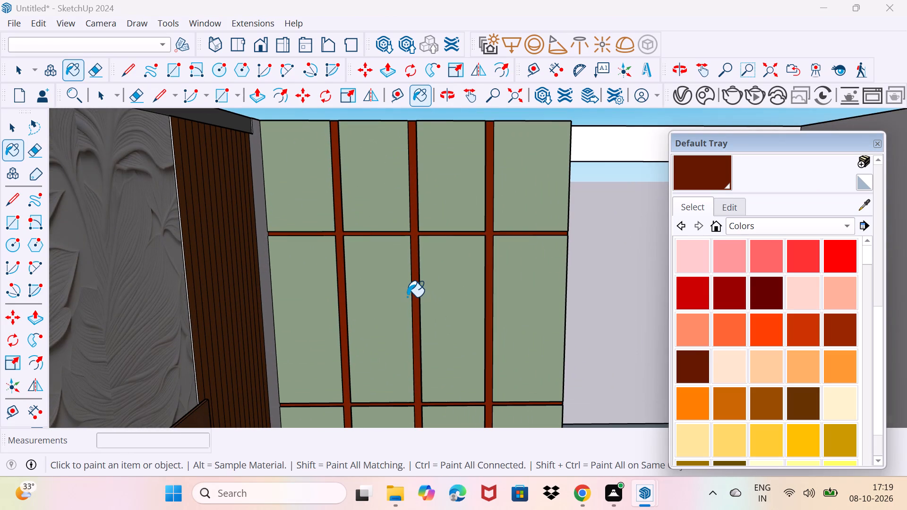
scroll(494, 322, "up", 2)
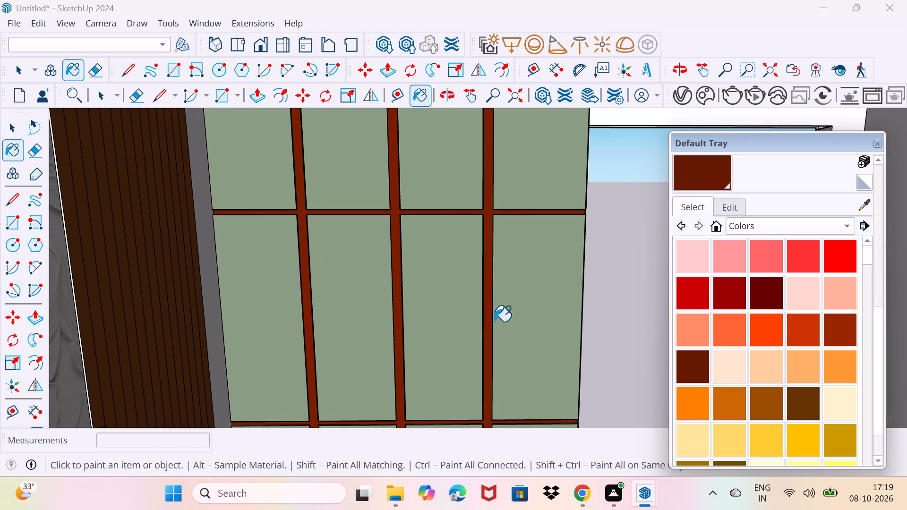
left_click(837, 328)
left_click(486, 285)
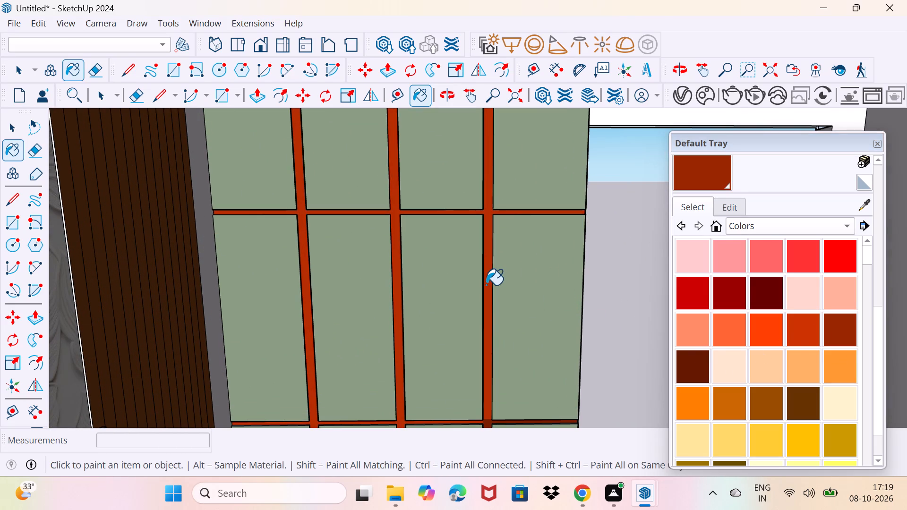
Paint the connected main grooves of the side-wall block with the dark brown Color C08.
scroll(761, 391, "down", 1)
left_click(804, 393)
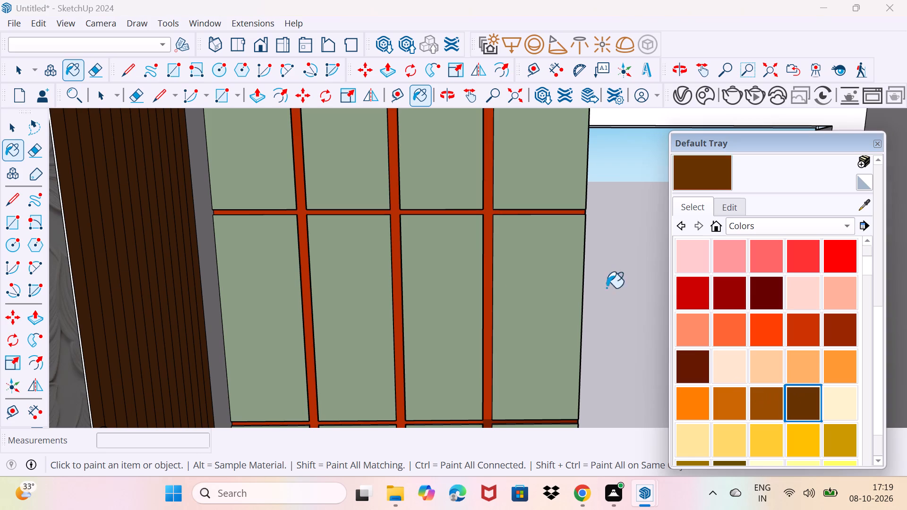
left_click(490, 215)
scroll(490, 215, "down", 4)
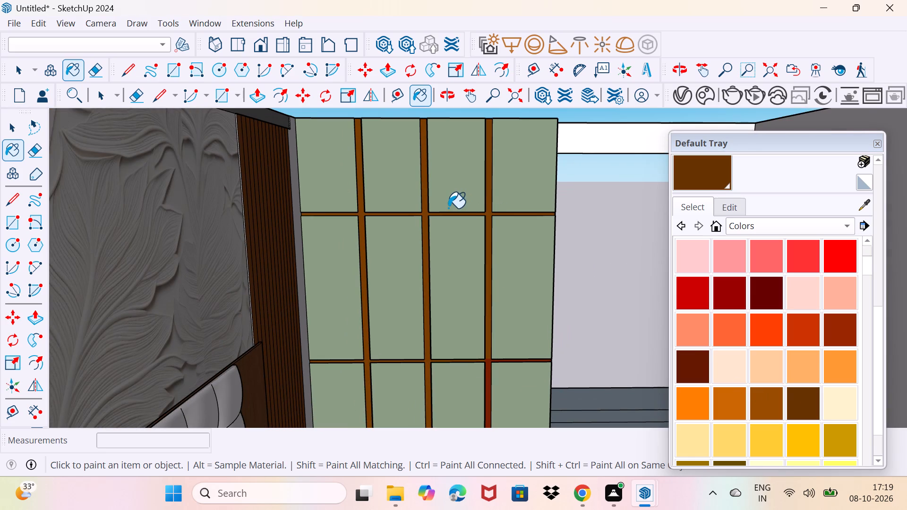
In the V-Ray render output settings, enable Safe Frame and set the aspect ratio to 4:3 - Picture.
key("space")
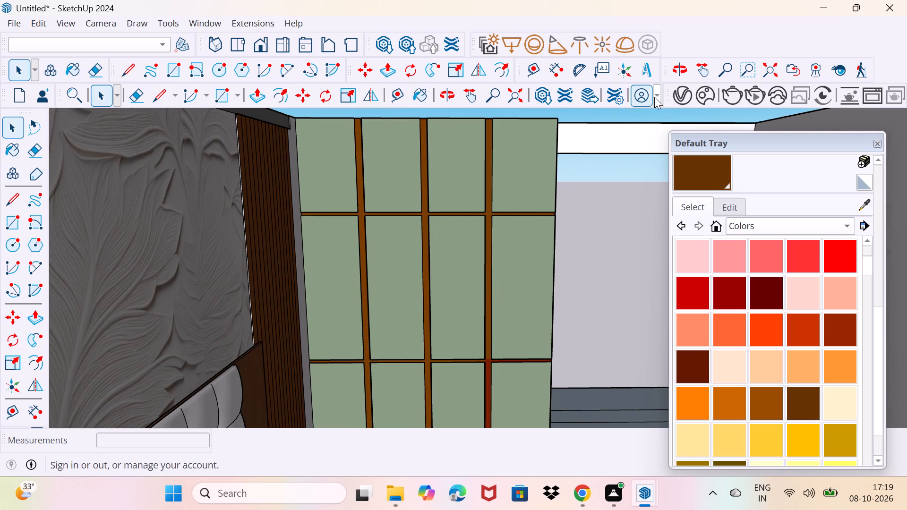
left_click(676, 93)
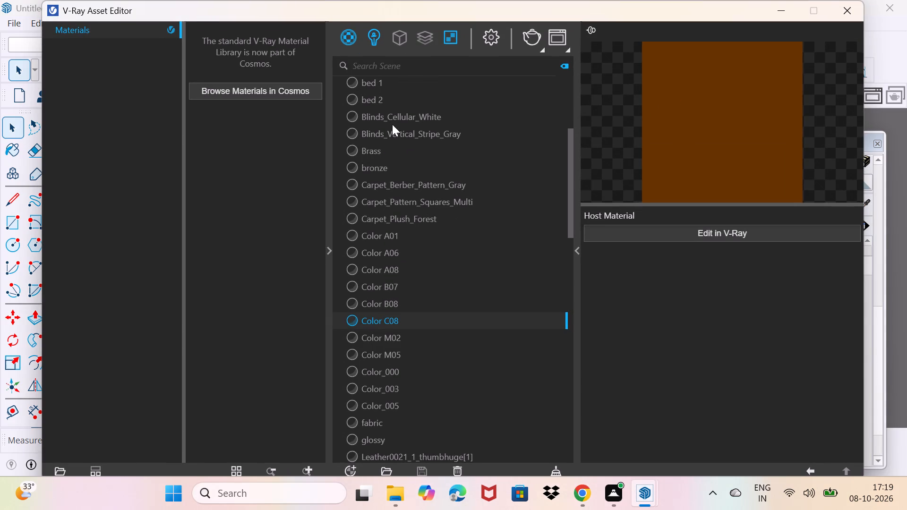
left_click(490, 48)
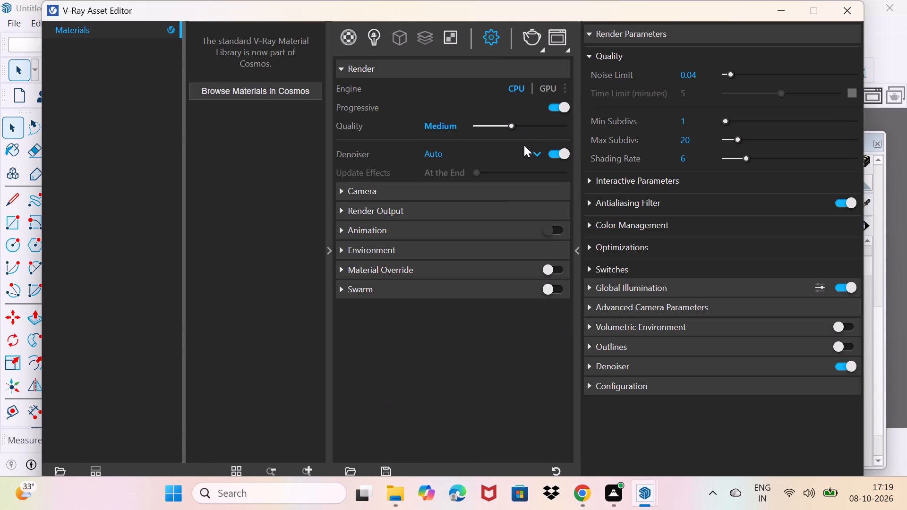
left_click(508, 195)
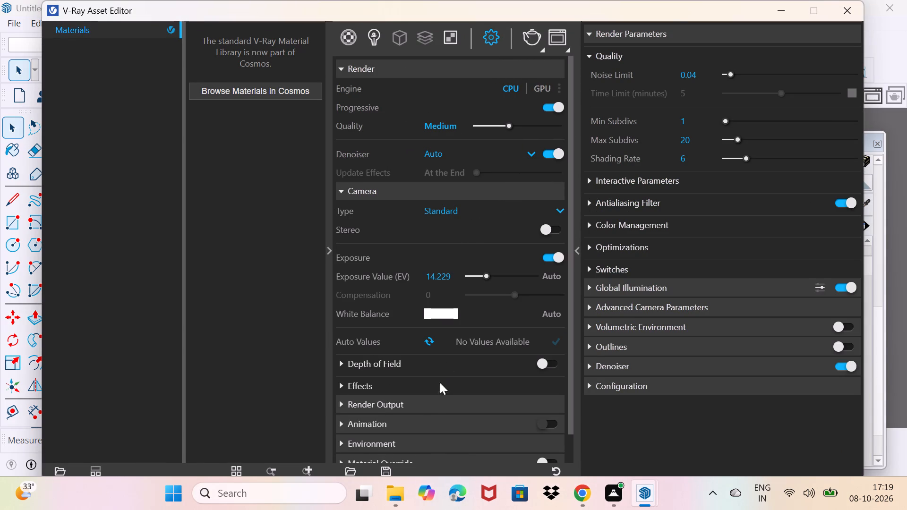
left_click(427, 408)
left_click(546, 422)
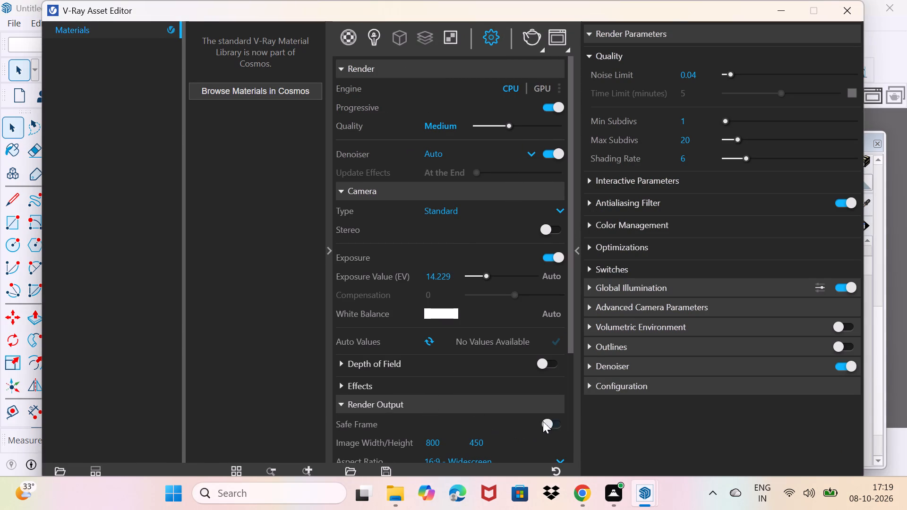
scroll(503, 406, "down", 4)
left_click(483, 317)
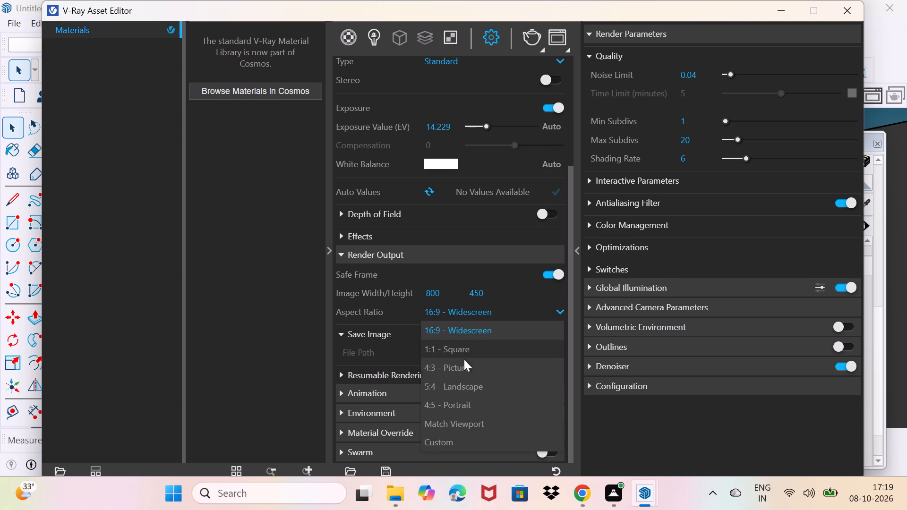
left_click(462, 372)
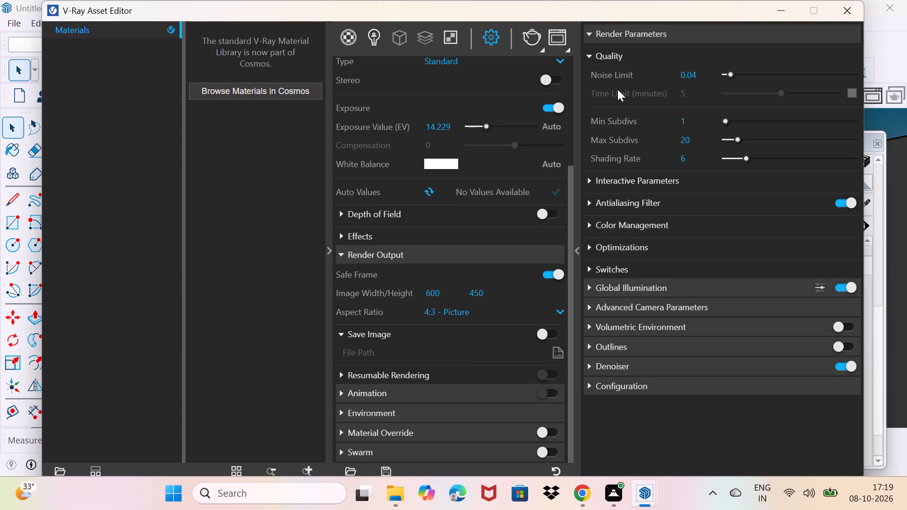
Render the bedroom view in V-Ray to check the materials, and close the frame buffer.
left_click(531, 40)
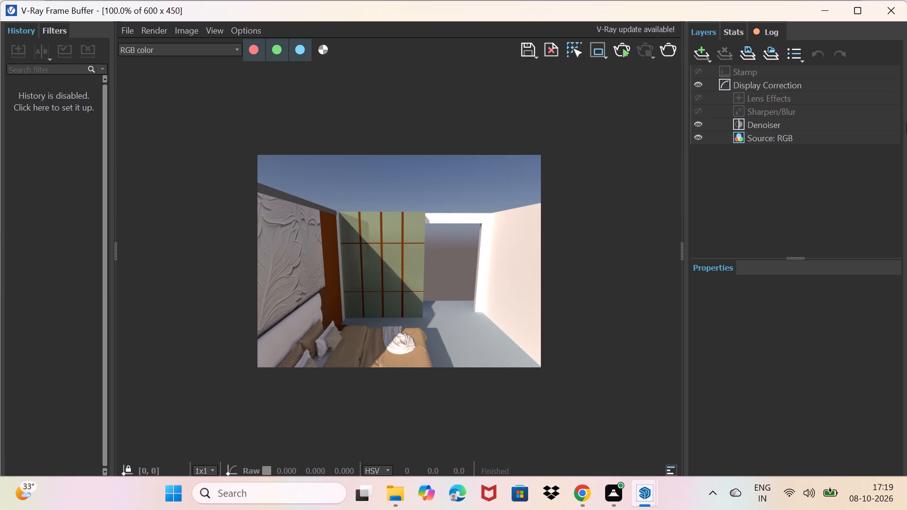
left_click(884, 7)
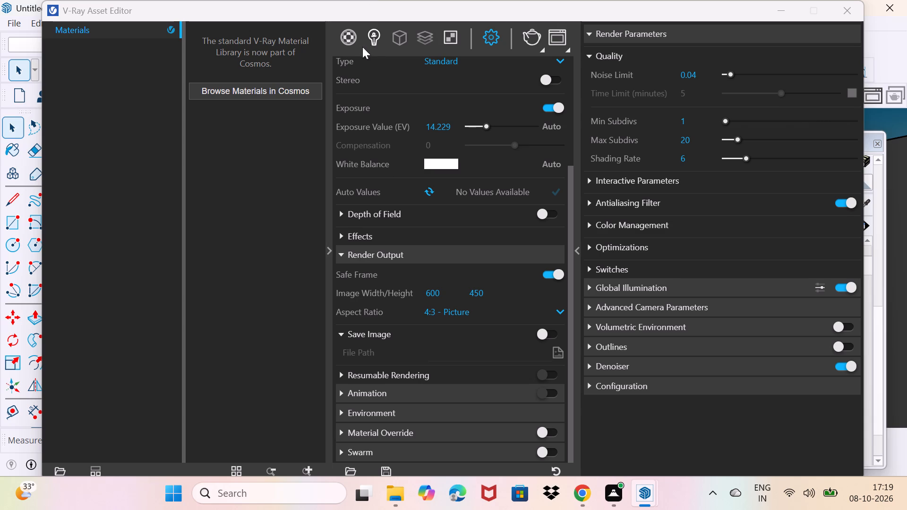
Add a new Generic material to the V-Ray scene materials.
left_click(350, 39)
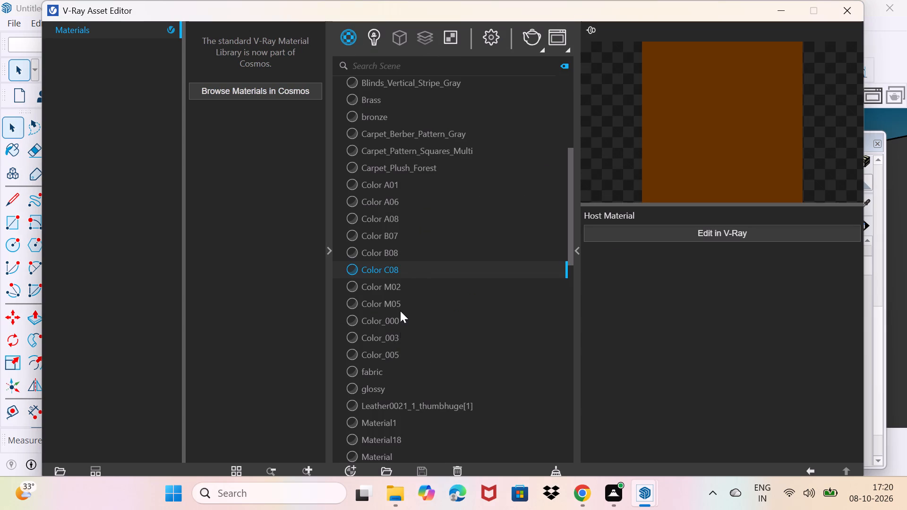
scroll(390, 433, "down", 1)
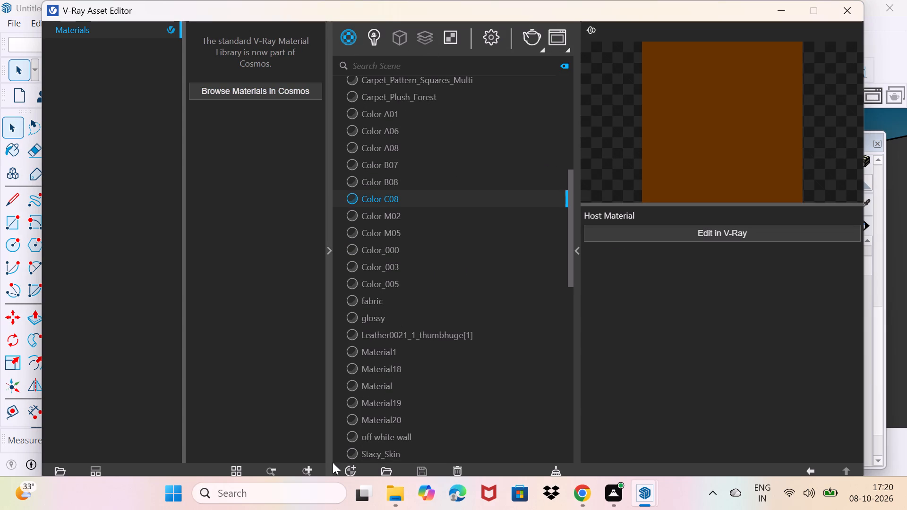
left_click(353, 467)
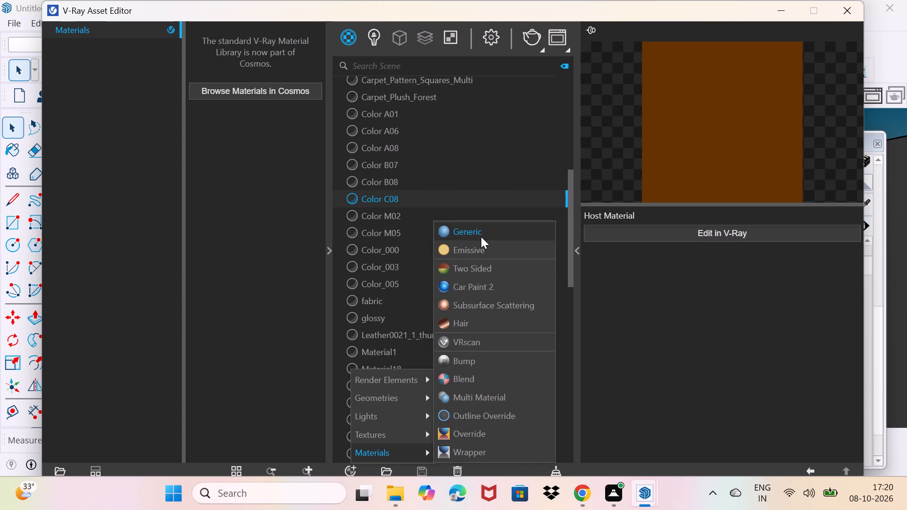
left_click(481, 237)
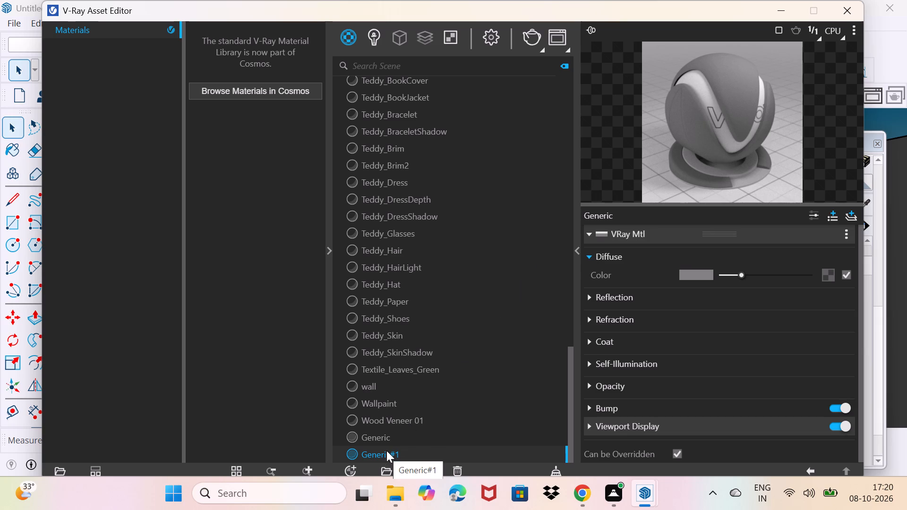
Set the diffuse colour of the green Generic V-Ray material to a neutral light grey of RGB 0.87.
left_click(385, 433)
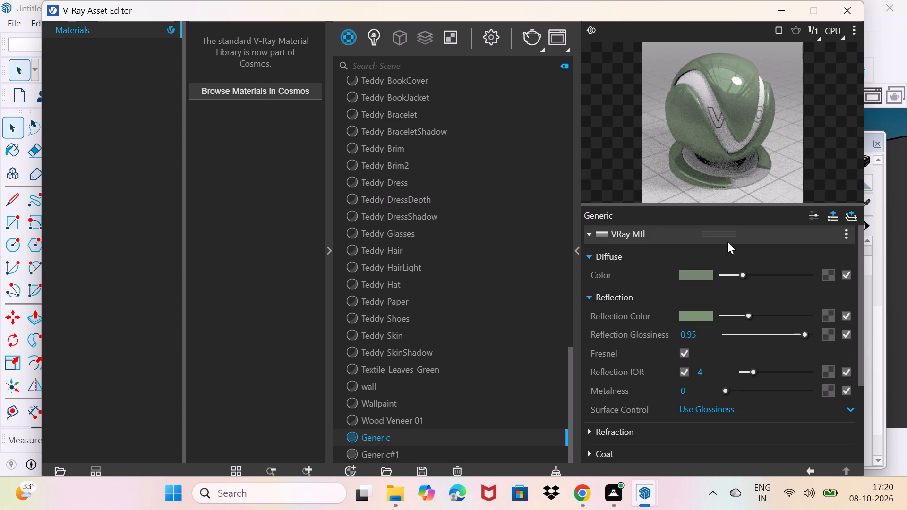
left_click(691, 274)
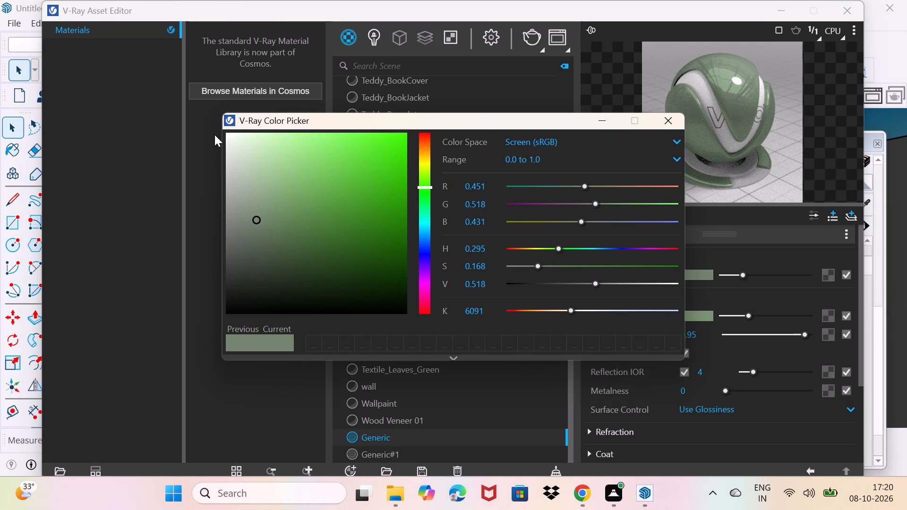
left_click(235, 138)
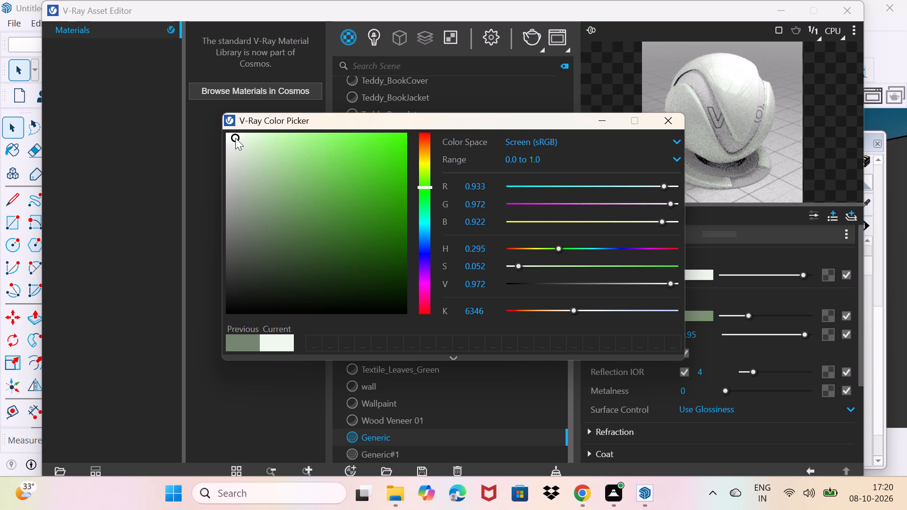
left_click_drag(235, 138, 244, 195)
left_click_drag(244, 195, 231, 185)
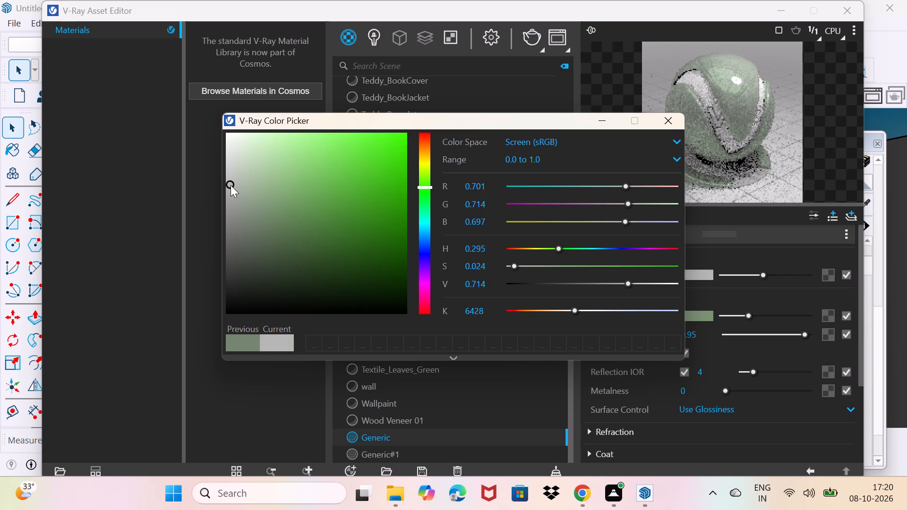
left_click_drag(231, 185, 231, 203)
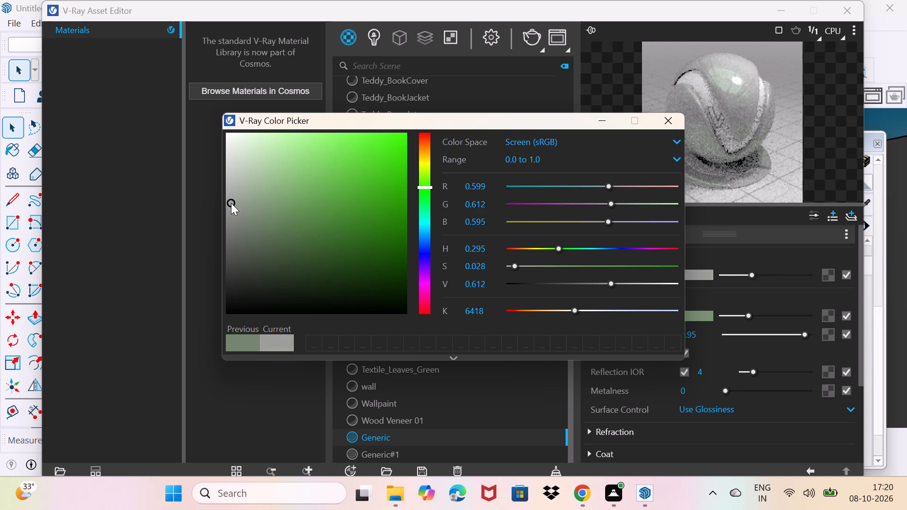
left_click_drag(231, 203, 232, 218)
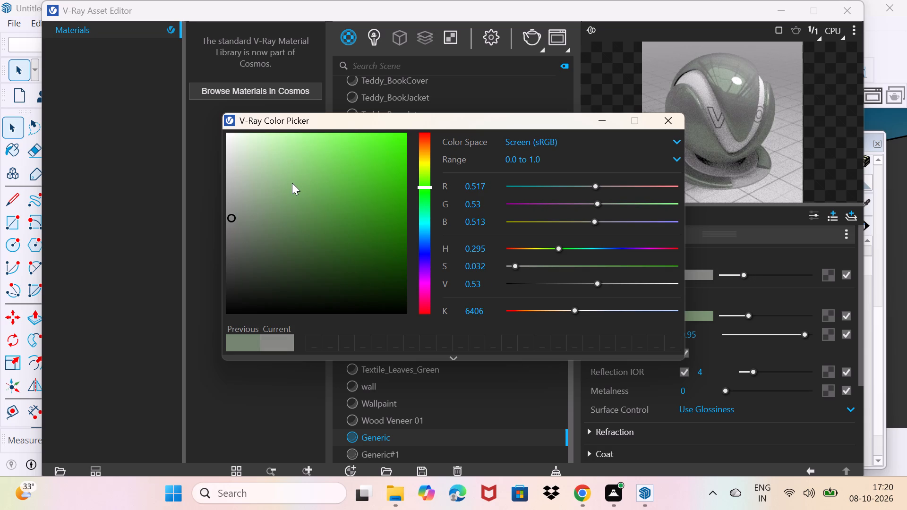
left_click_drag(230, 216, 222, 151)
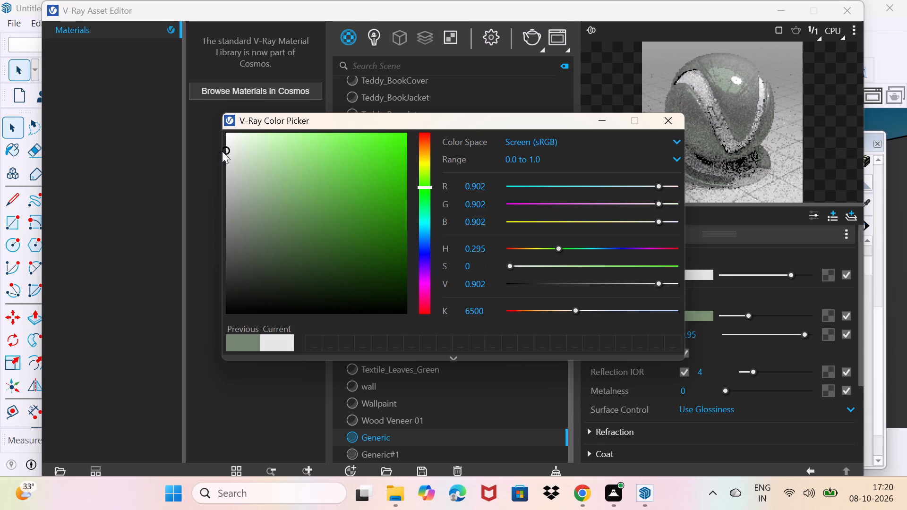
left_click_drag(222, 151, 221, 156)
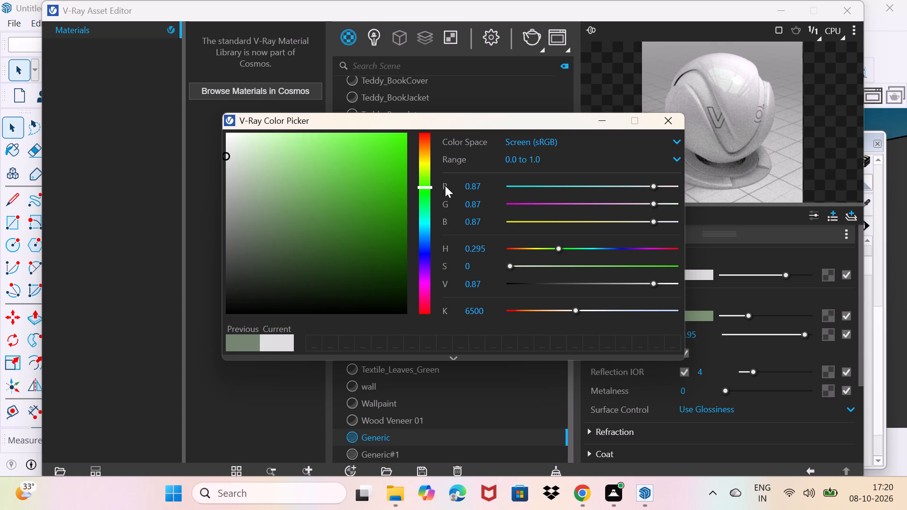
left_click(667, 122)
Set the Generic material's reflection colour to a near-white of about RGB 0.88, 0.89, 0.88, and minimise the Asset Editor.
left_click(696, 317)
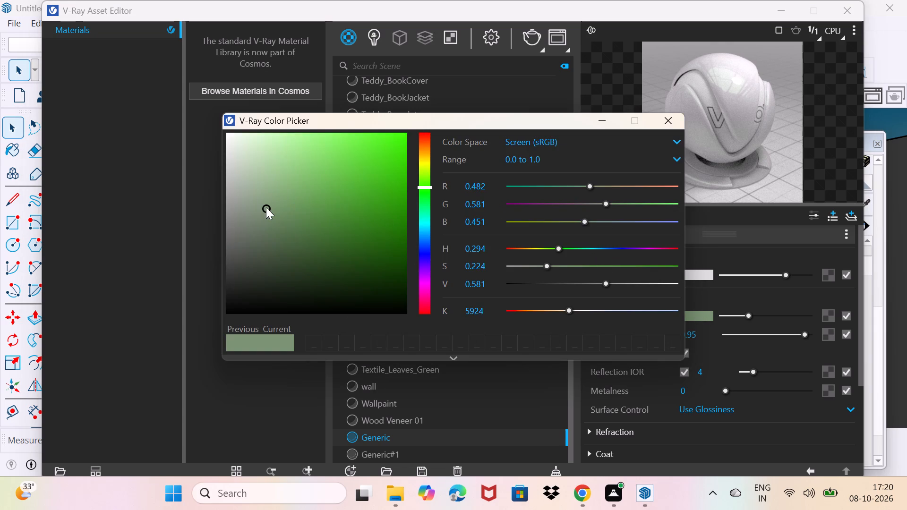
left_click_drag(265, 208, 222, 156)
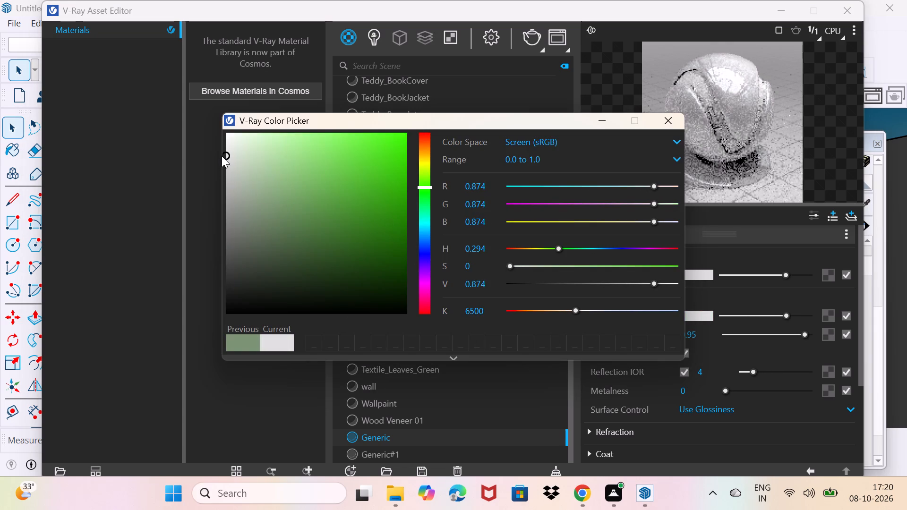
left_click_drag(222, 156, 228, 153)
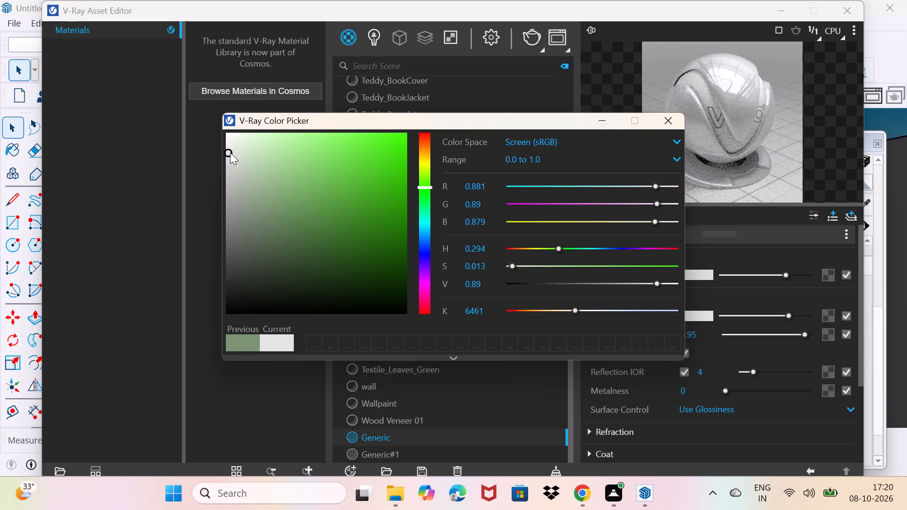
left_click(669, 131)
left_click(661, 112)
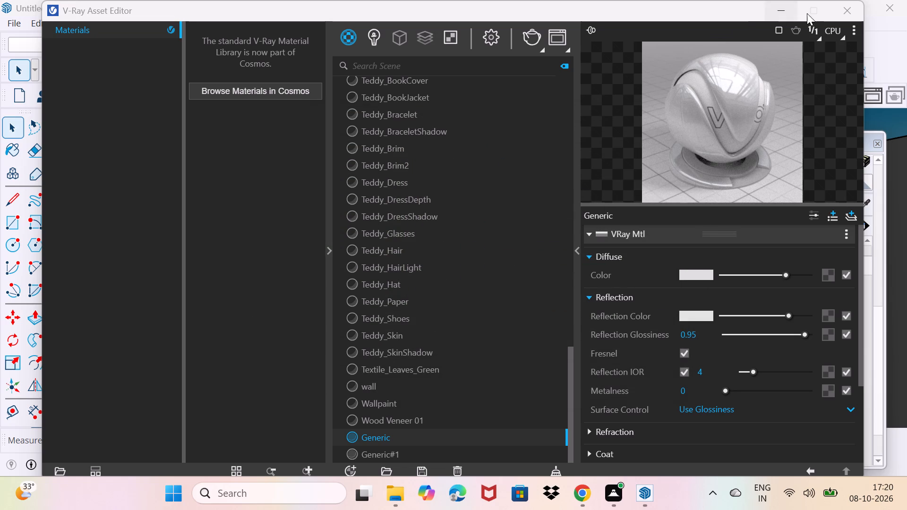
left_click(784, 8)
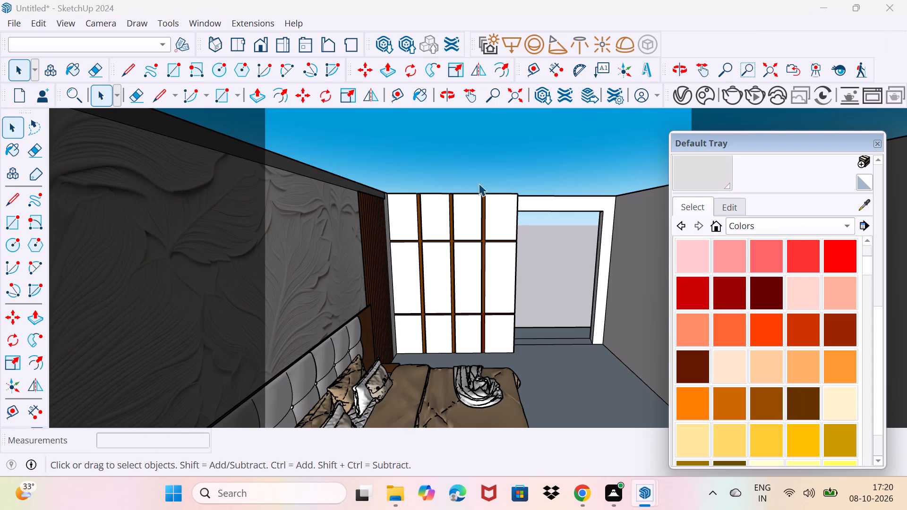
Paint two adjacent top-row panels of the side-wall block with the light grey Generic material.
left_click(686, 174)
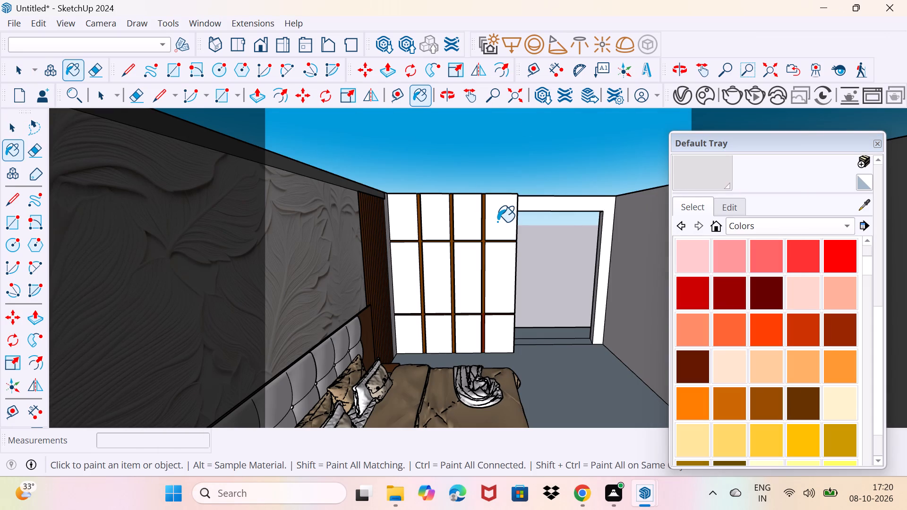
left_click(497, 222)
left_click(477, 222)
Render an elevated view of the side-wall block in V-Ray to check the light panels, and close the frame buffer.
scroll(476, 295, "up", 2)
middle_click_drag(476, 291, 445, 348)
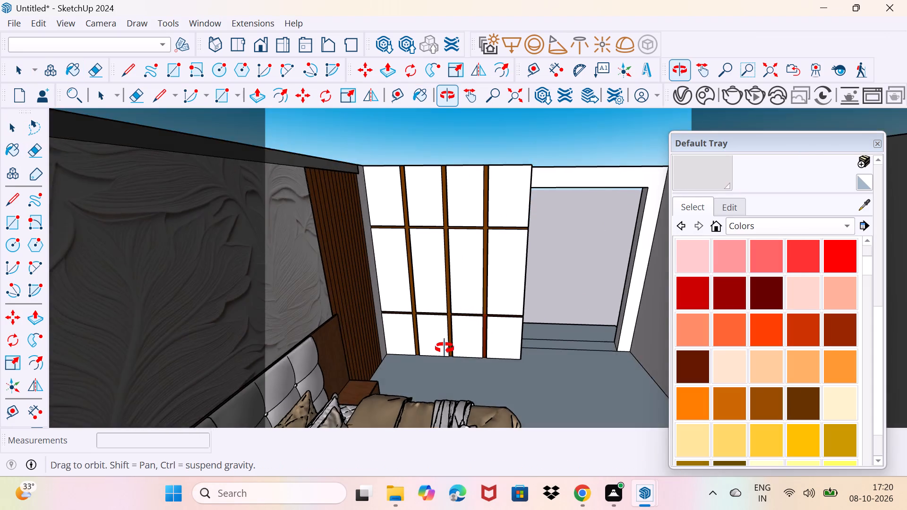
middle_click_drag(445, 348, 450, 336)
scroll(452, 336, "down", 2)
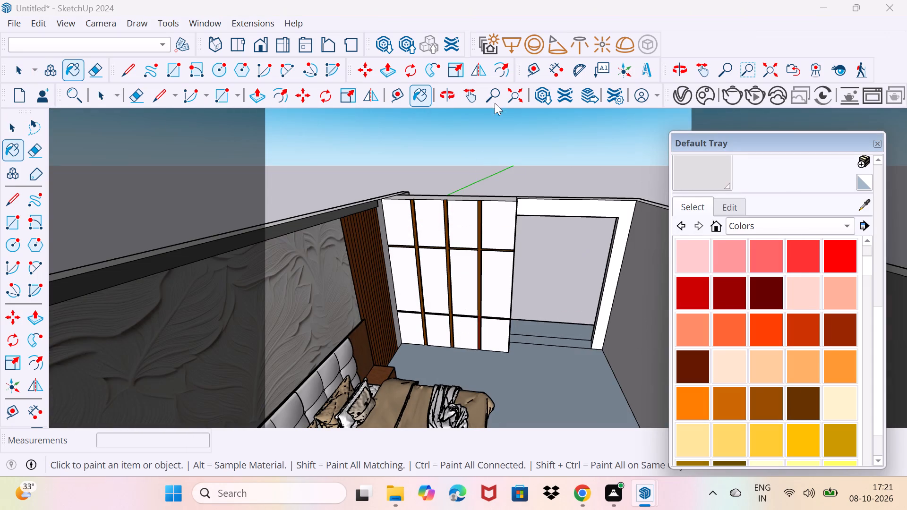
left_click(726, 101)
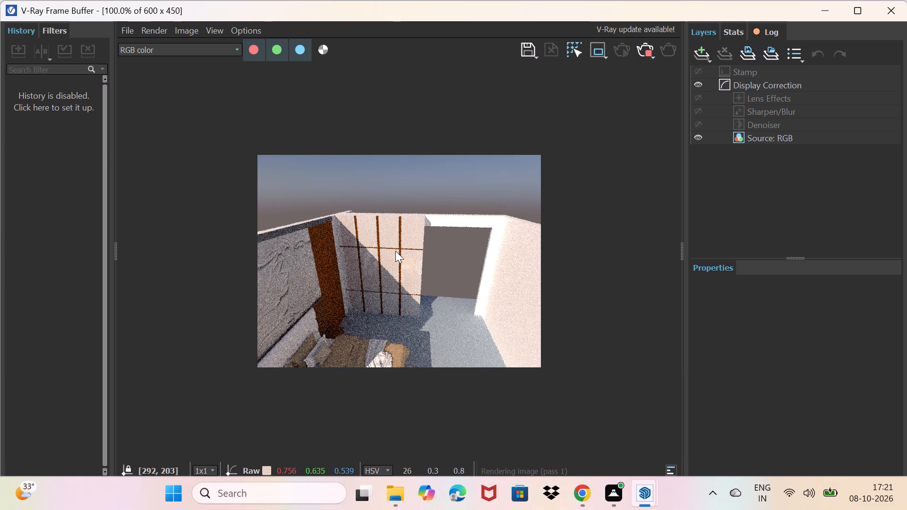
left_click(899, 8)
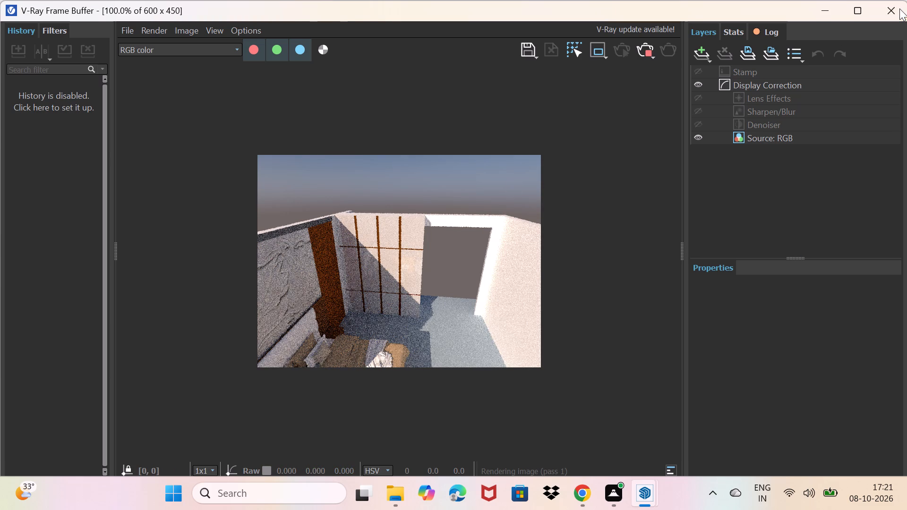
scroll(536, 221, "down", 3)
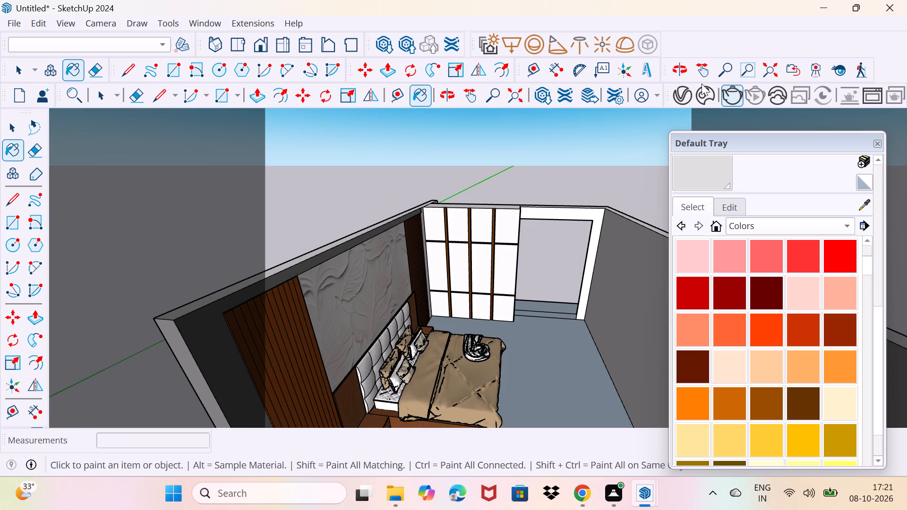
Turn off Safe Frame in the V-Ray render output settings and close the Asset Editor.
left_click(687, 102)
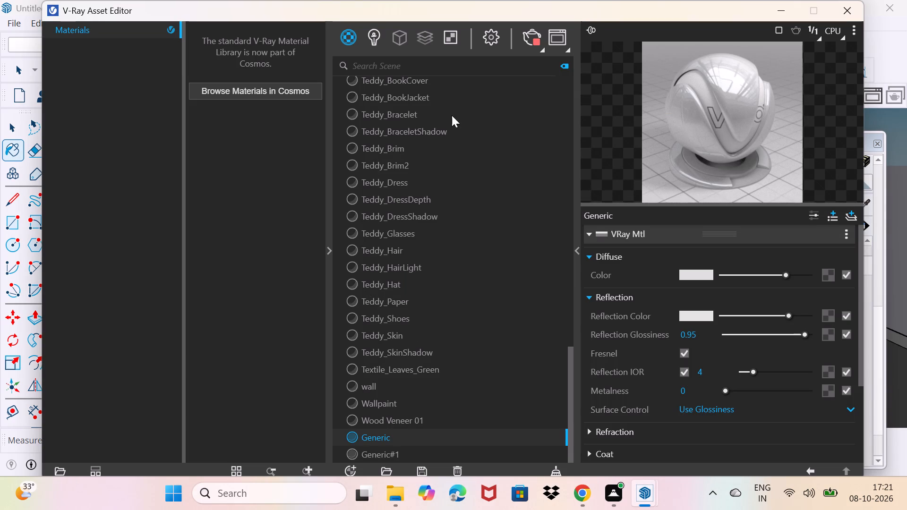
left_click(486, 40)
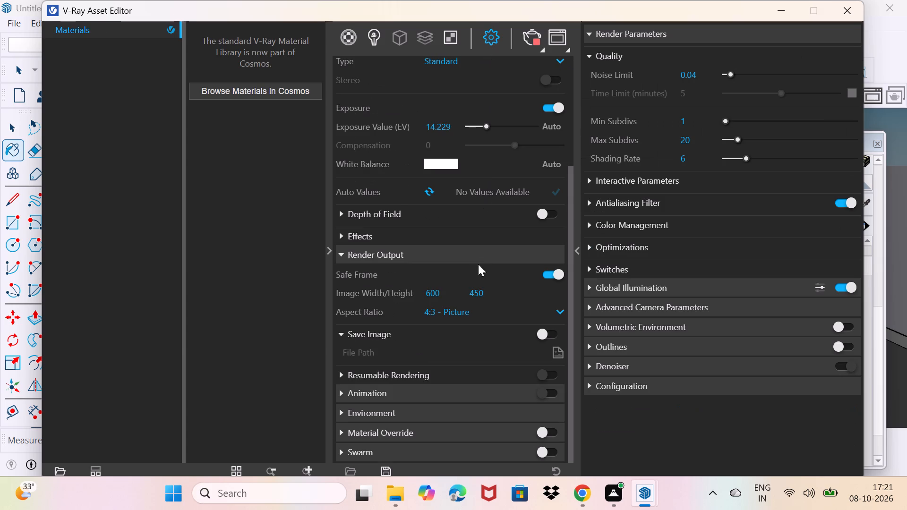
left_click(551, 275)
left_click(856, 15)
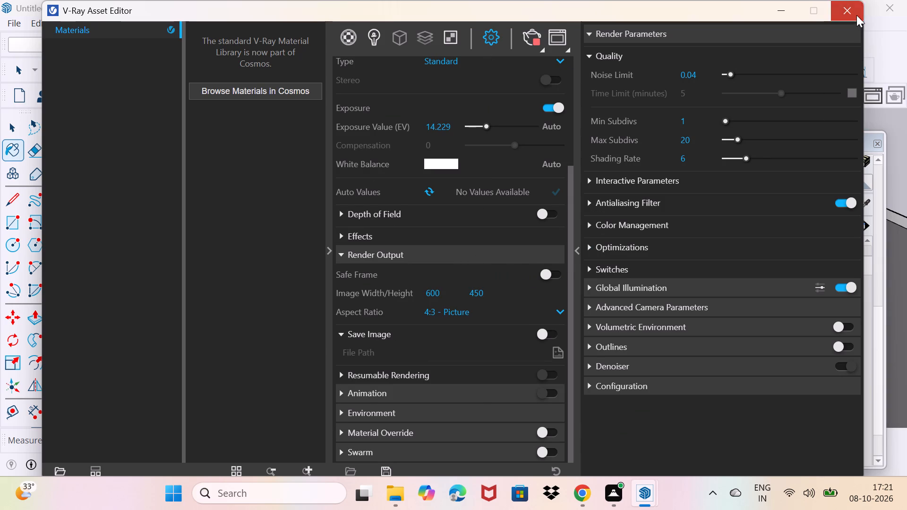
Paint the groove faces at the upper crossing nearest the opening on the side-wall block with the dark brown Color C08.
scroll(702, 207, "down", 2)
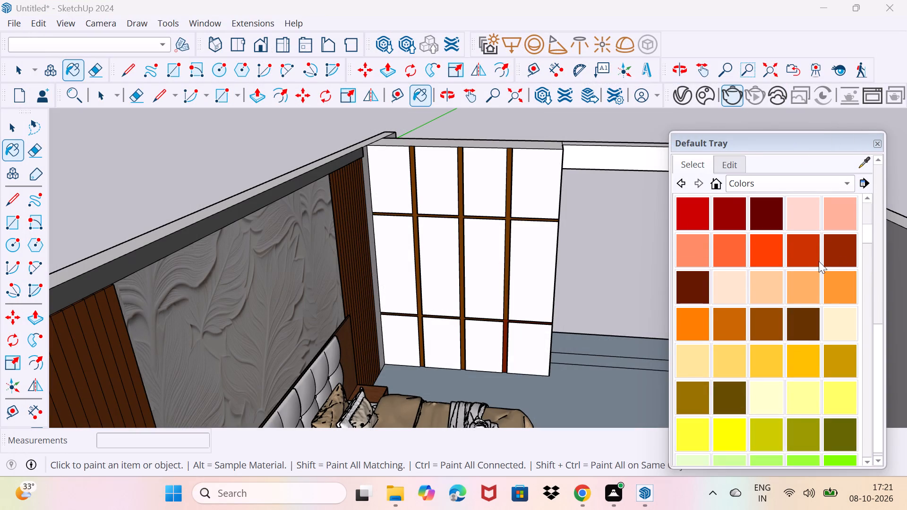
left_click(804, 324)
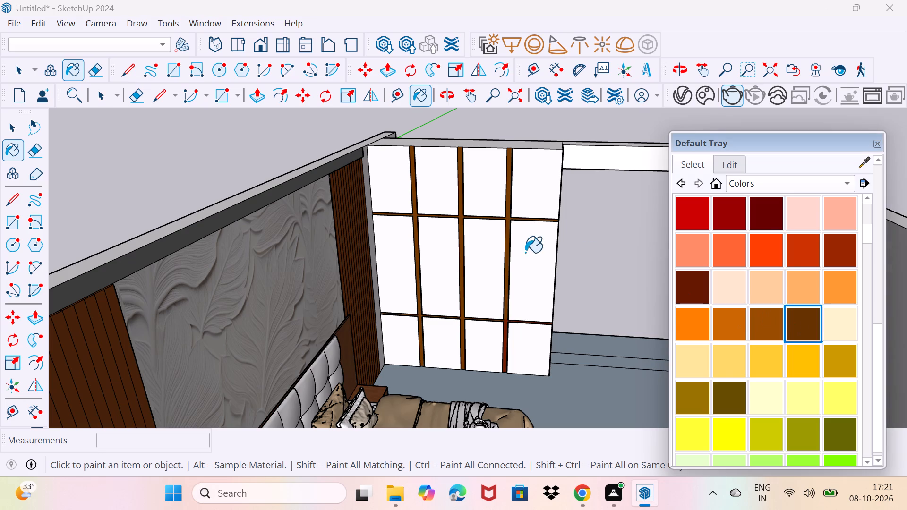
scroll(508, 237, "up", 2)
left_click(510, 219)
left_click(505, 217)
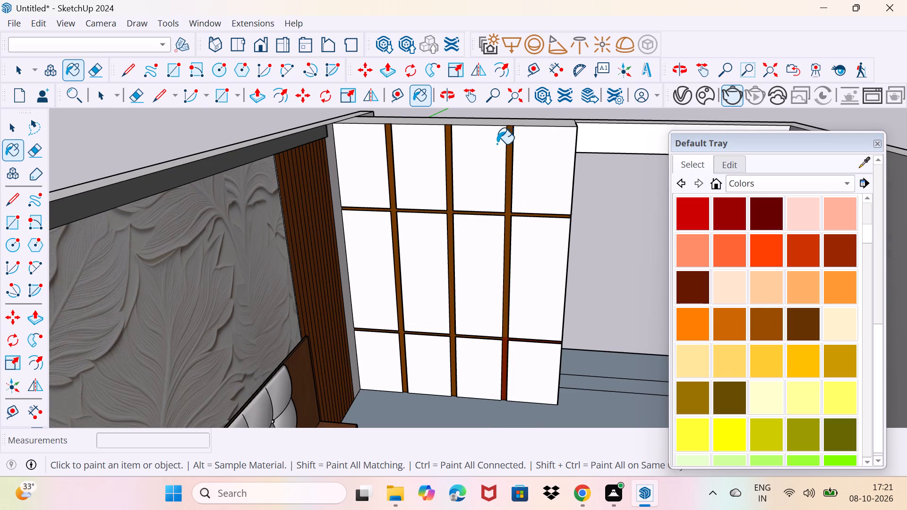
Paint the side-wall block's narrow end face beside the opening with the dark brown Color C08.
middle_click_drag(492, 125, 385, 171)
left_click(577, 187)
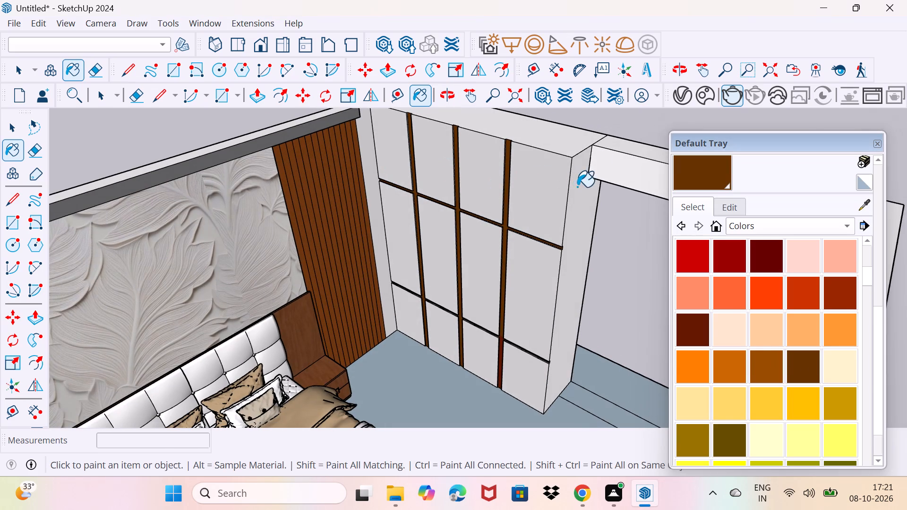
Paint the room-facing frame of the wall opening and the front face of its bottom sill with the dark brown Color C08.
left_click(605, 164)
scroll(593, 192, "down", 12)
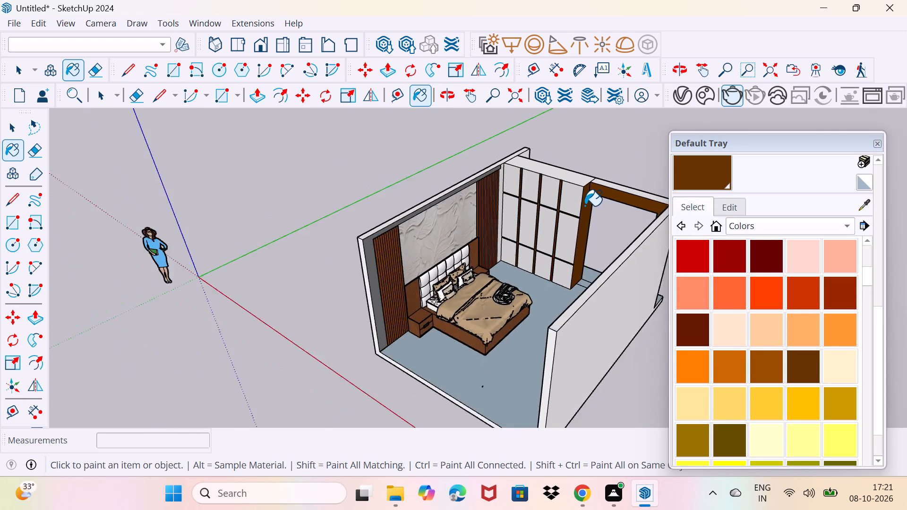
scroll(585, 206, "down", 1)
middle_click_drag(569, 258, 667, 197)
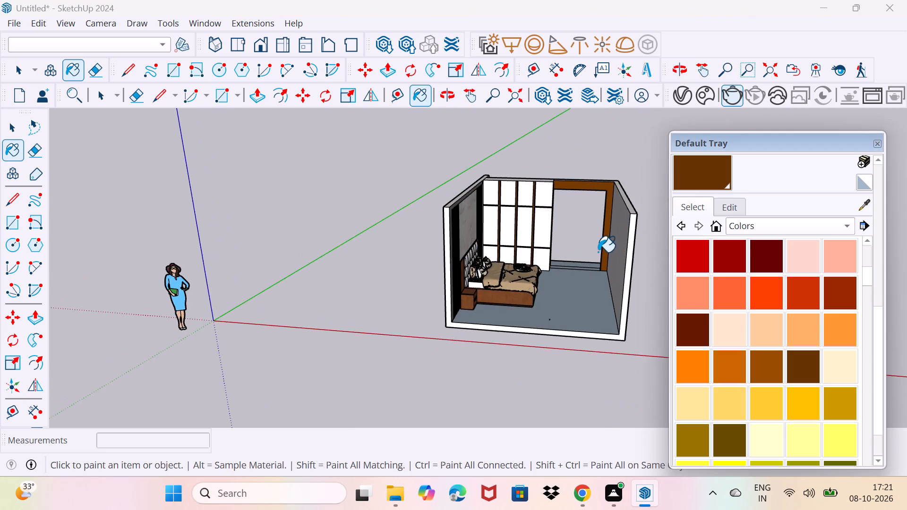
scroll(598, 252, "up", 14)
left_click(588, 293)
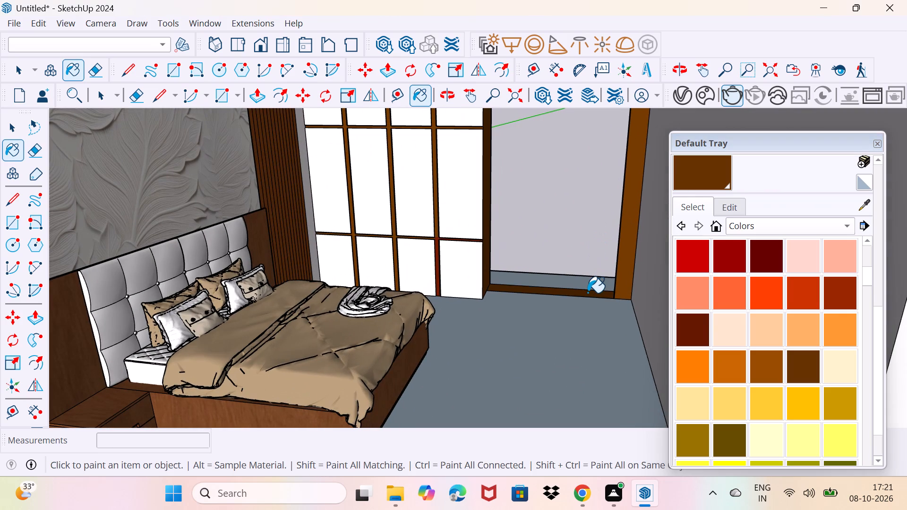
scroll(588, 291, "down", 4)
middle_click_drag(584, 288, 688, 357)
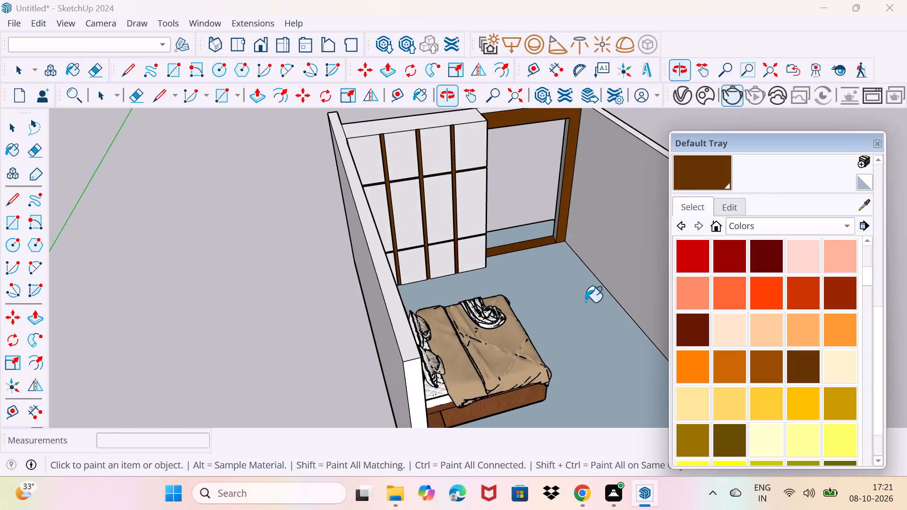
Paint the inner side face of the opening's jamb farthest from the side-wall block with the dark brown Color C08.
scroll(544, 222, "up", 8)
left_click(568, 237)
Paint the header face visible from outside at the top of the wall opening with the dark brown Color C08.
scroll(566, 243, "down", 4)
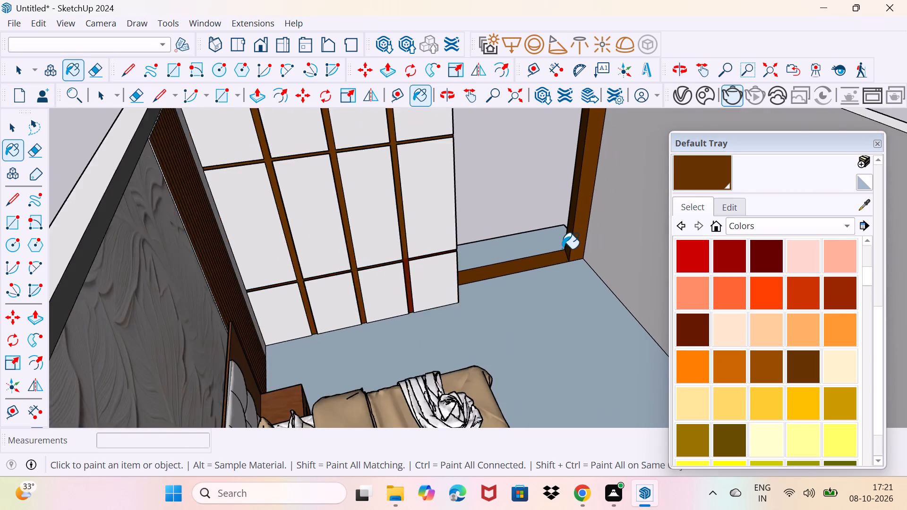
scroll(562, 249, "down", 9)
middle_click_drag(474, 255, 632, 255)
middle_click_drag(400, 251, 621, 257)
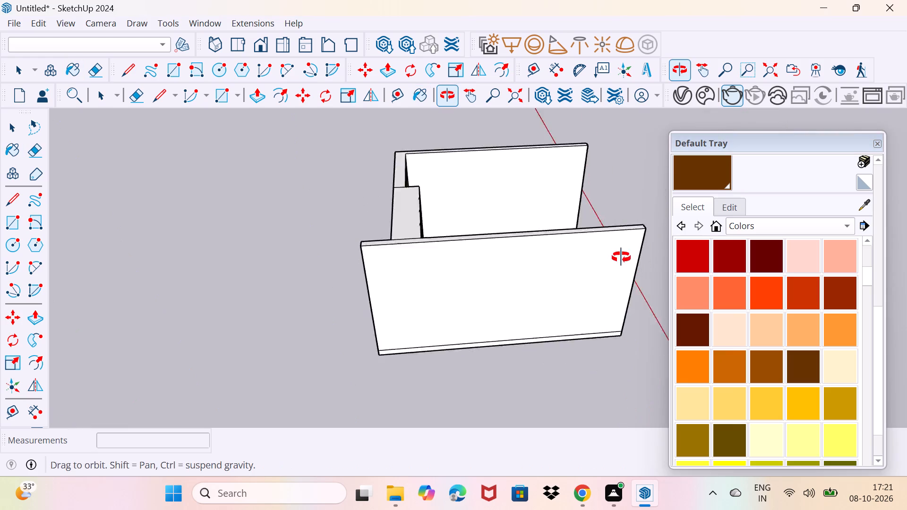
middle_click_drag(621, 257, 656, 248)
middle_click_drag(410, 297, 573, 169)
scroll(404, 221, "up", 4)
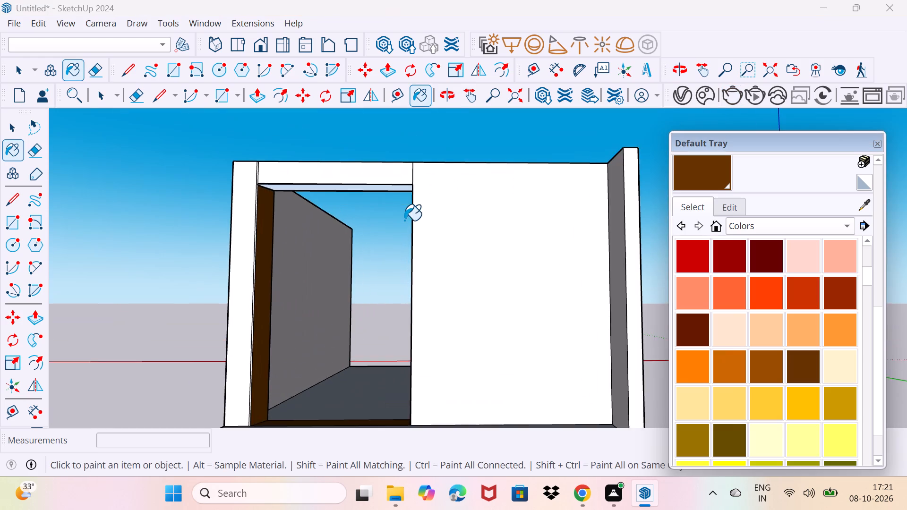
middle_click_drag(395, 219, 478, 160)
left_click(467, 150)
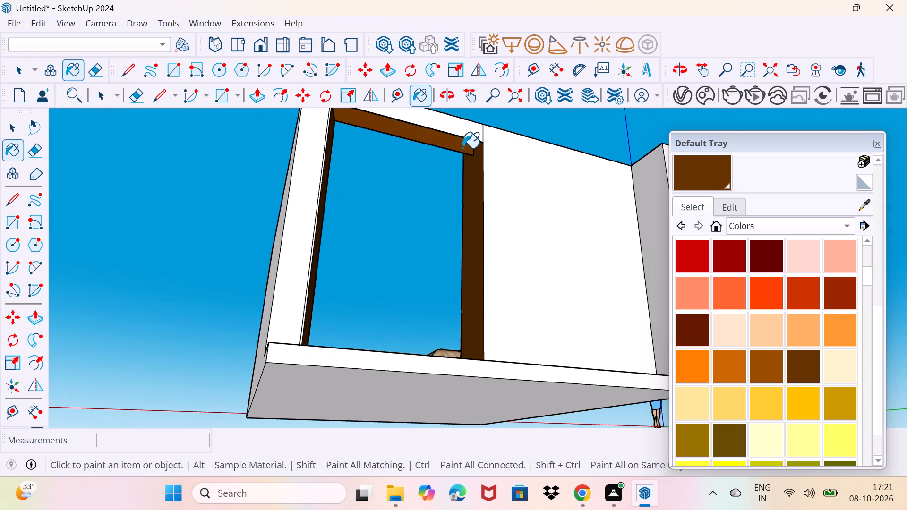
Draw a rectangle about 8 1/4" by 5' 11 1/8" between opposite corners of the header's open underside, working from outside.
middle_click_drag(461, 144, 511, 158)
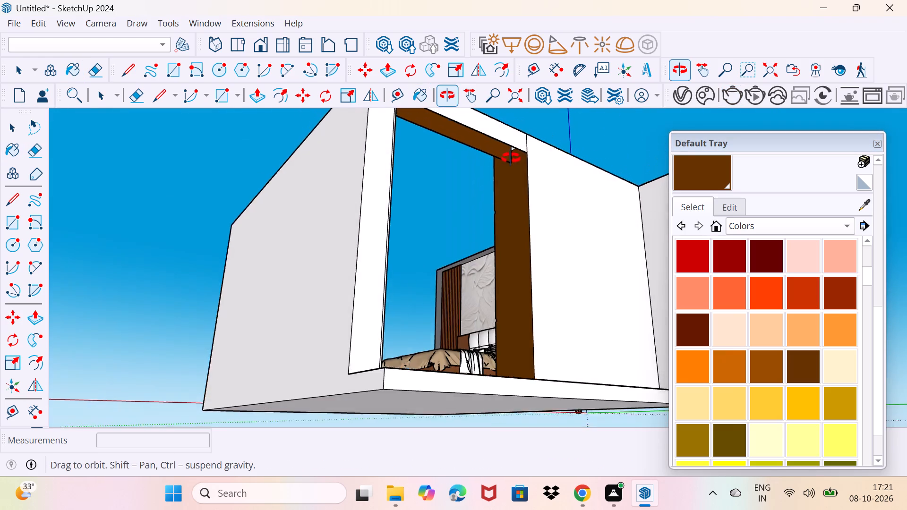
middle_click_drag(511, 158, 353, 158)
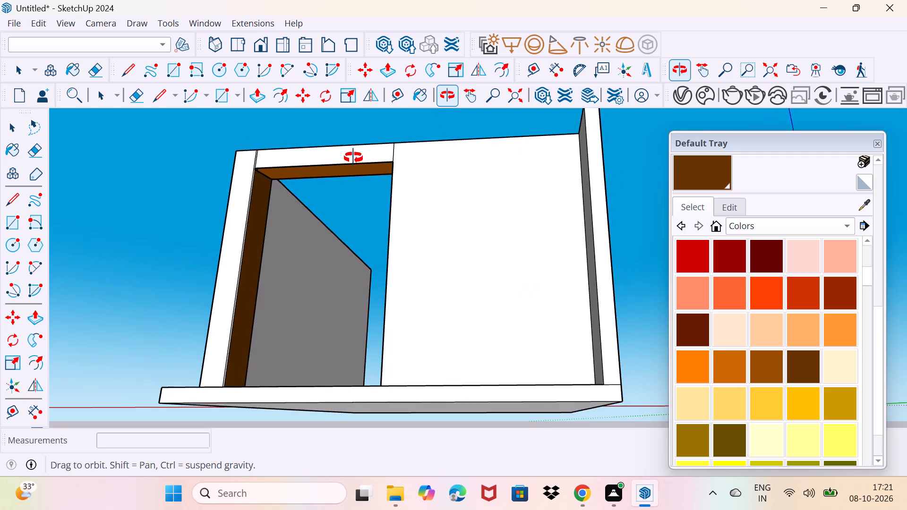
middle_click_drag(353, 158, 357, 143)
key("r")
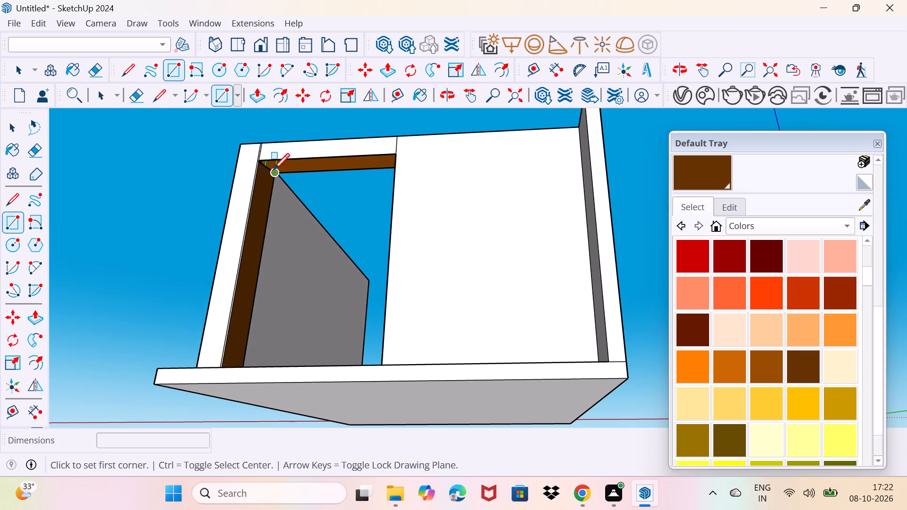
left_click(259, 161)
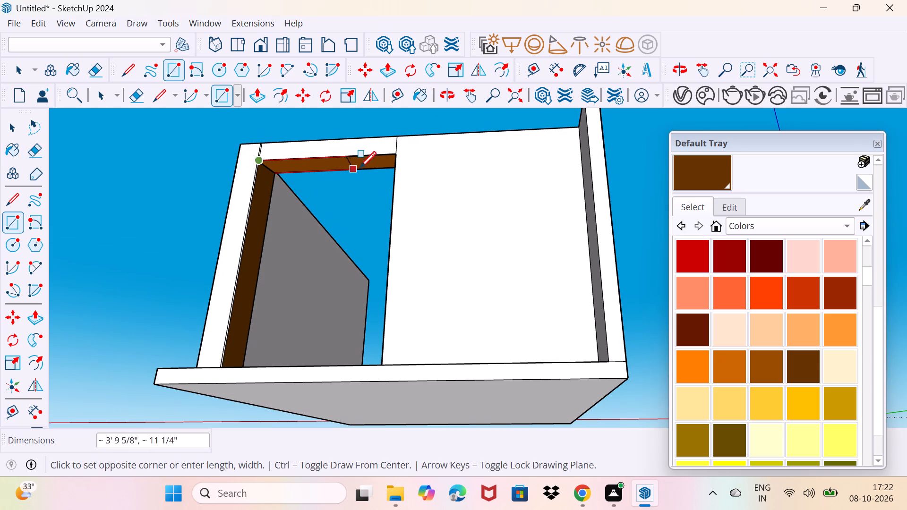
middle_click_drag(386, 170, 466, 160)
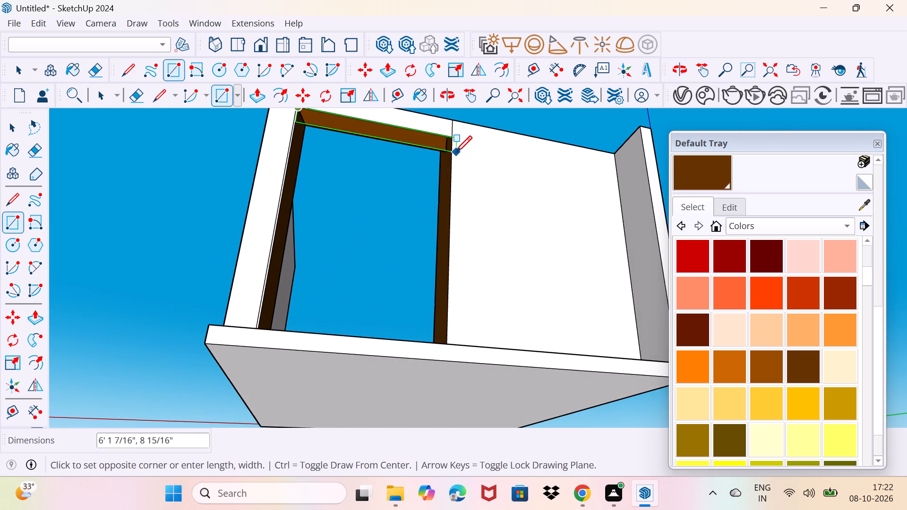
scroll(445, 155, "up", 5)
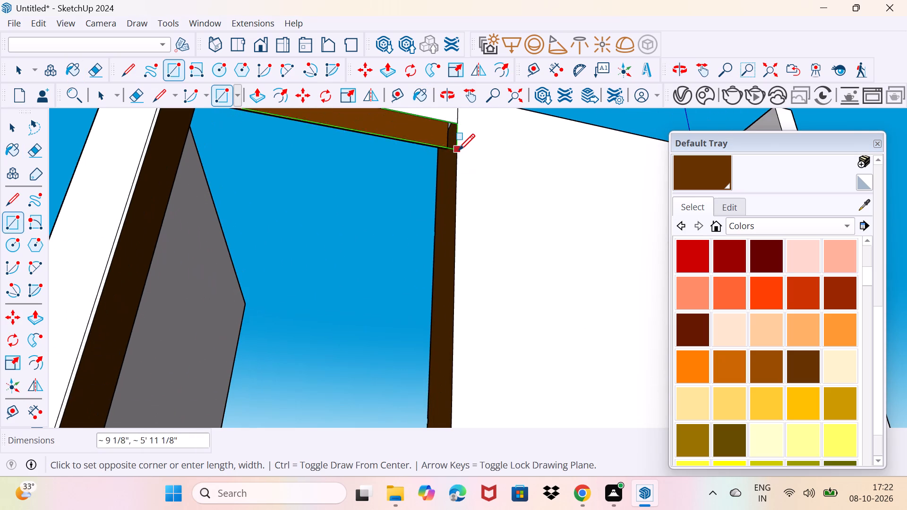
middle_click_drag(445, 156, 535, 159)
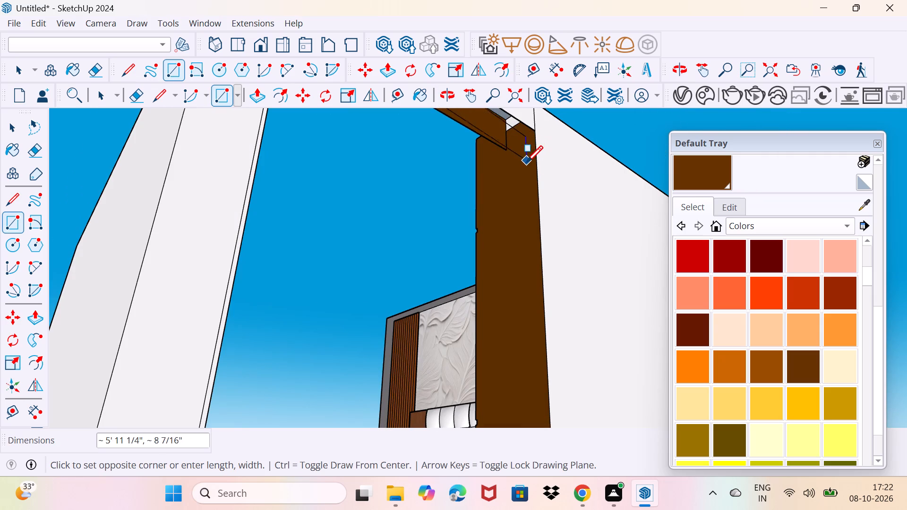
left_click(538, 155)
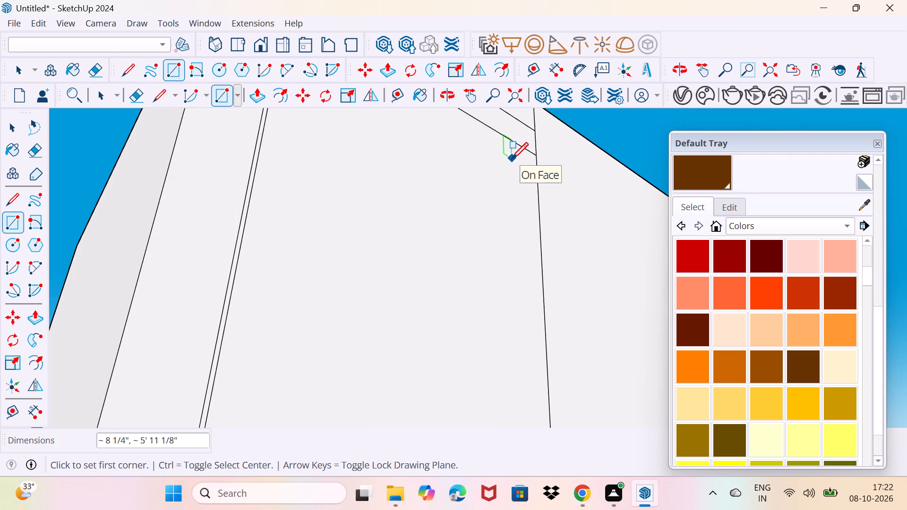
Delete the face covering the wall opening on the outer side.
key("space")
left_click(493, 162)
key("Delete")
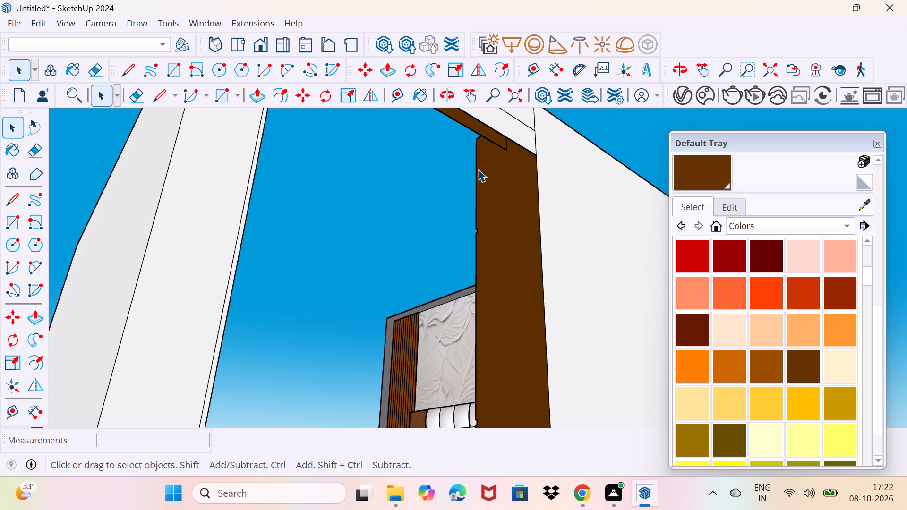
Examine the wall opening and its header from inside the room.
middle_click_drag(474, 173, 589, 248)
scroll(589, 248, "down", 4)
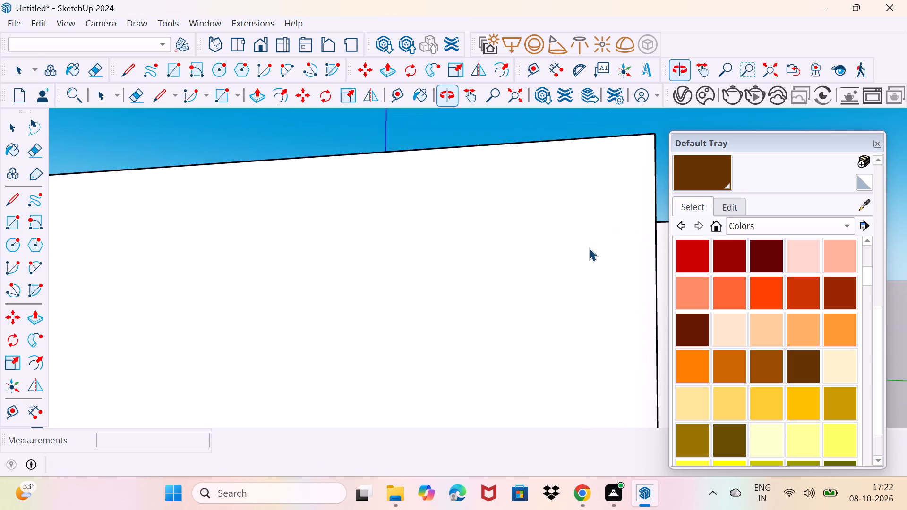
scroll(589, 248, "down", 15)
middle_click_drag(543, 250, 633, 316)
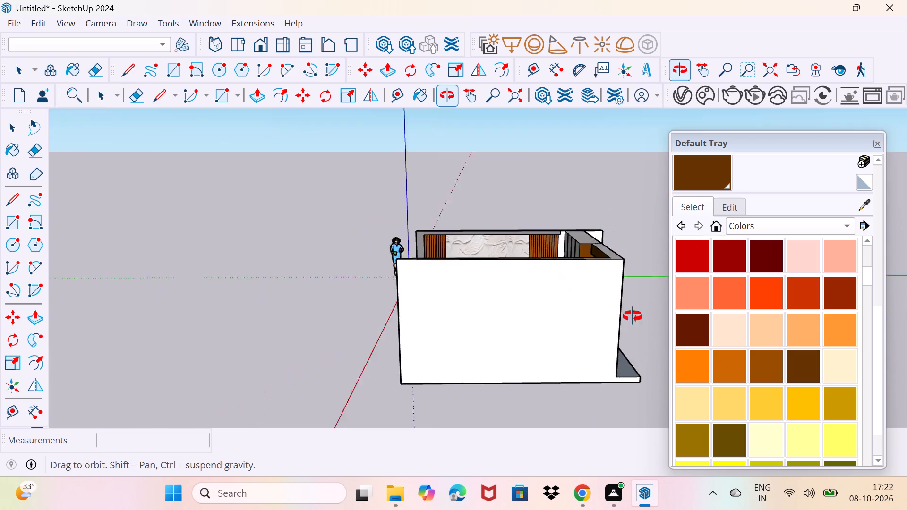
middle_click_drag(633, 316, 665, 331)
middle_click_drag(548, 285, 731, 296)
scroll(580, 272, "up", 4)
middle_click_drag(567, 255, 588, 188)
scroll(583, 236, "up", 13)
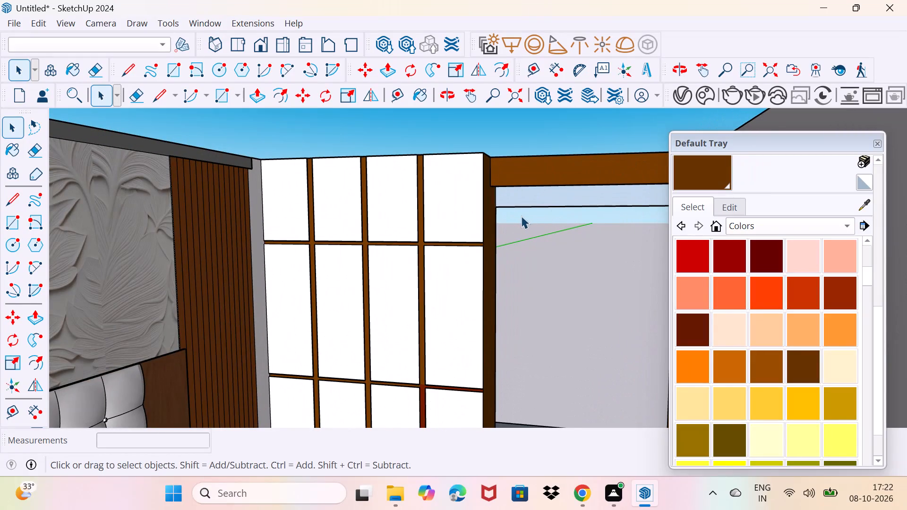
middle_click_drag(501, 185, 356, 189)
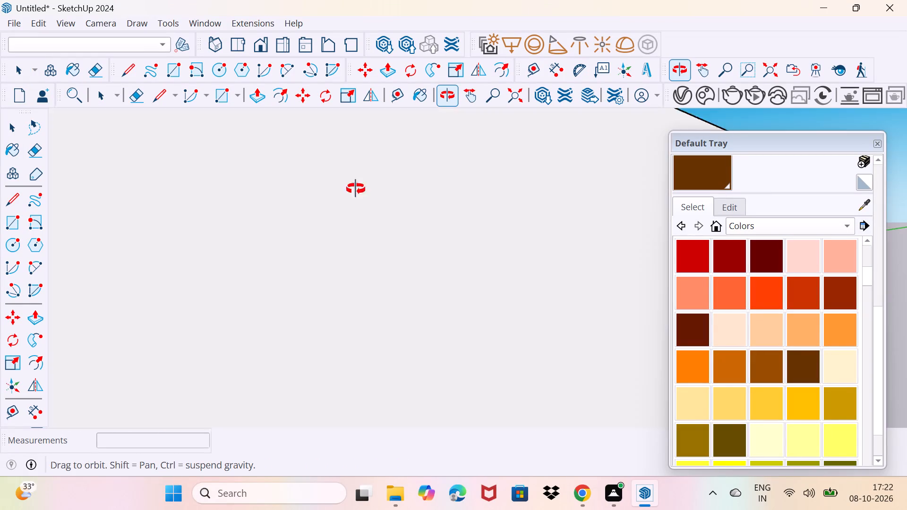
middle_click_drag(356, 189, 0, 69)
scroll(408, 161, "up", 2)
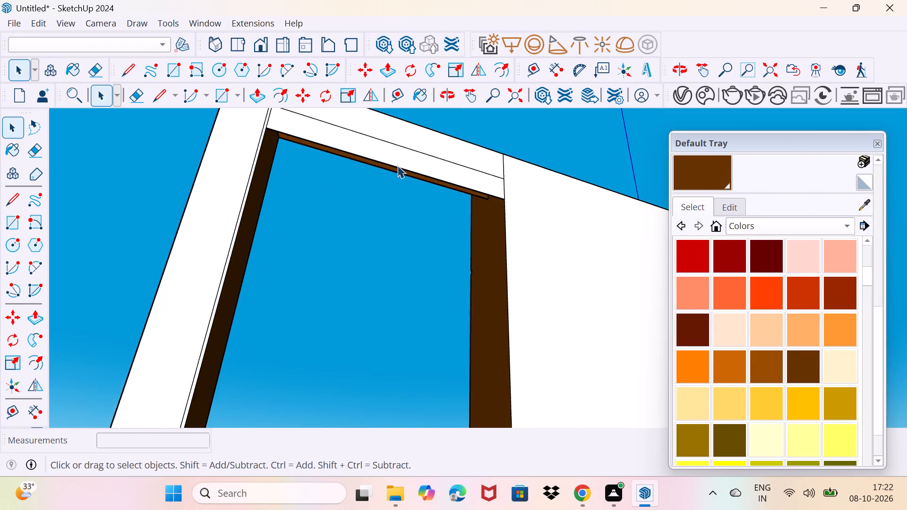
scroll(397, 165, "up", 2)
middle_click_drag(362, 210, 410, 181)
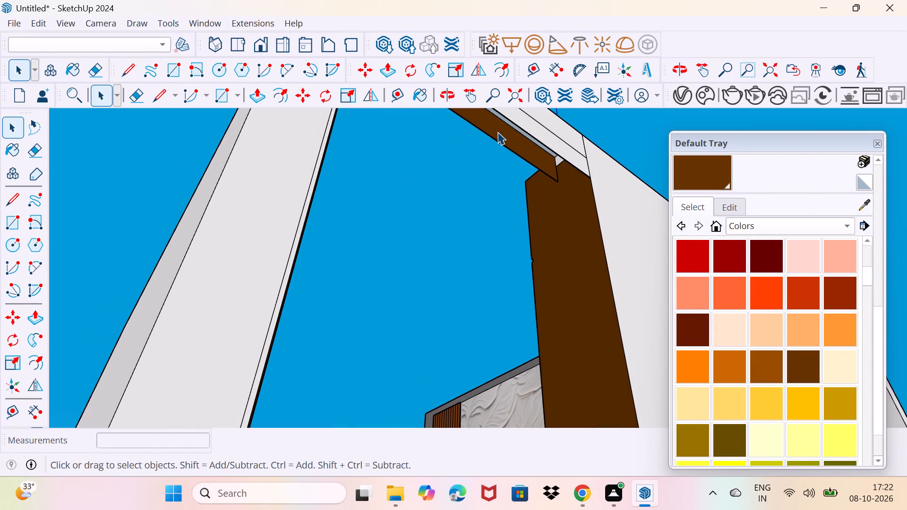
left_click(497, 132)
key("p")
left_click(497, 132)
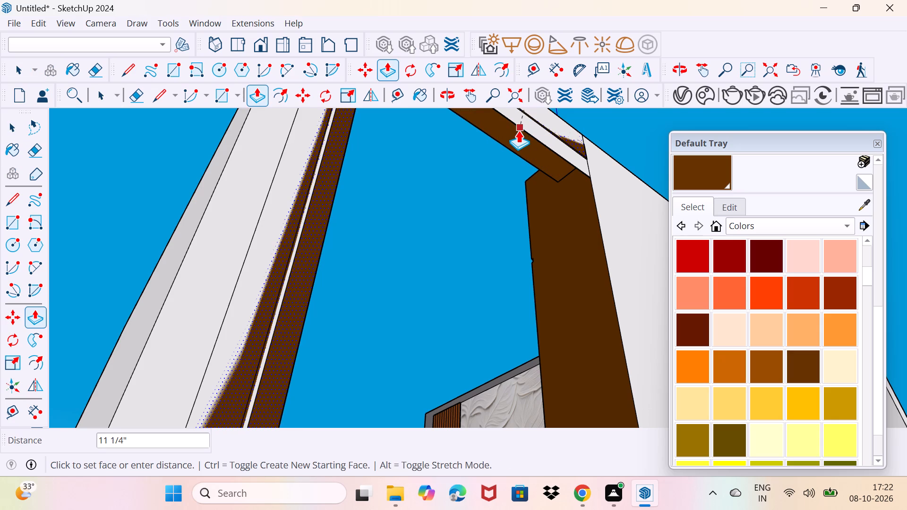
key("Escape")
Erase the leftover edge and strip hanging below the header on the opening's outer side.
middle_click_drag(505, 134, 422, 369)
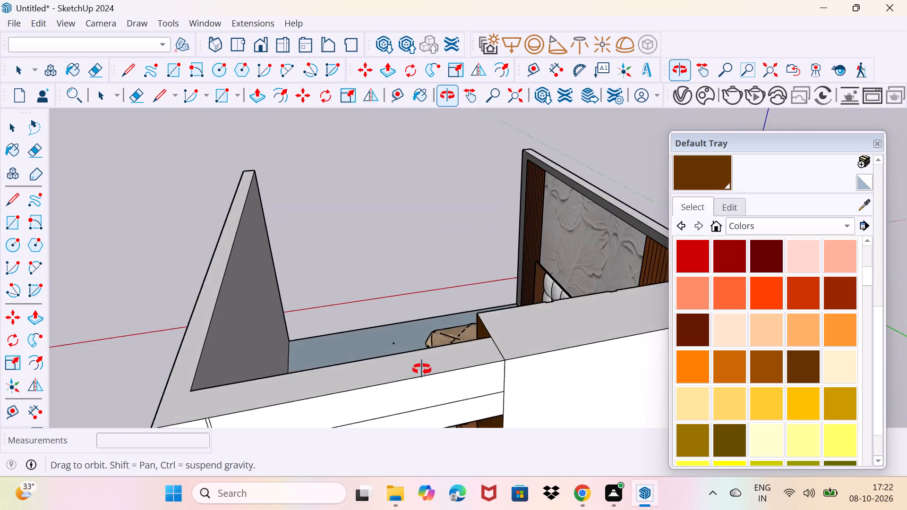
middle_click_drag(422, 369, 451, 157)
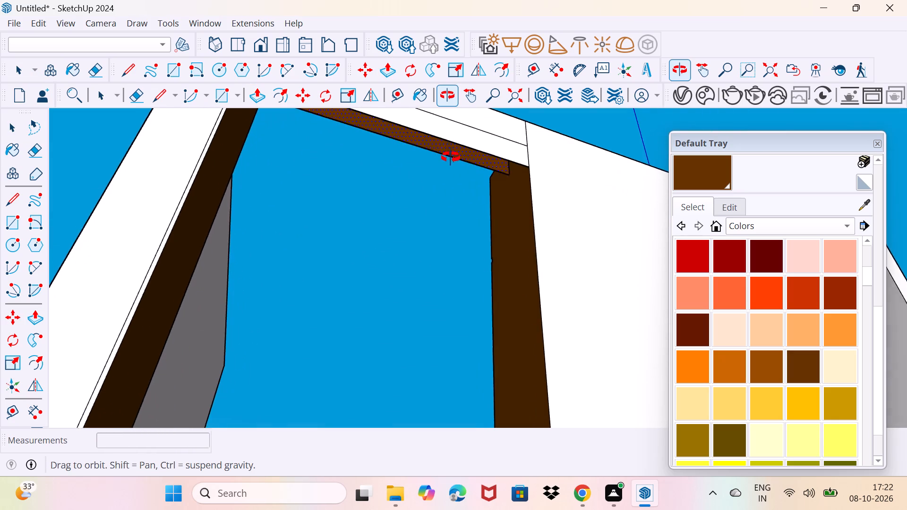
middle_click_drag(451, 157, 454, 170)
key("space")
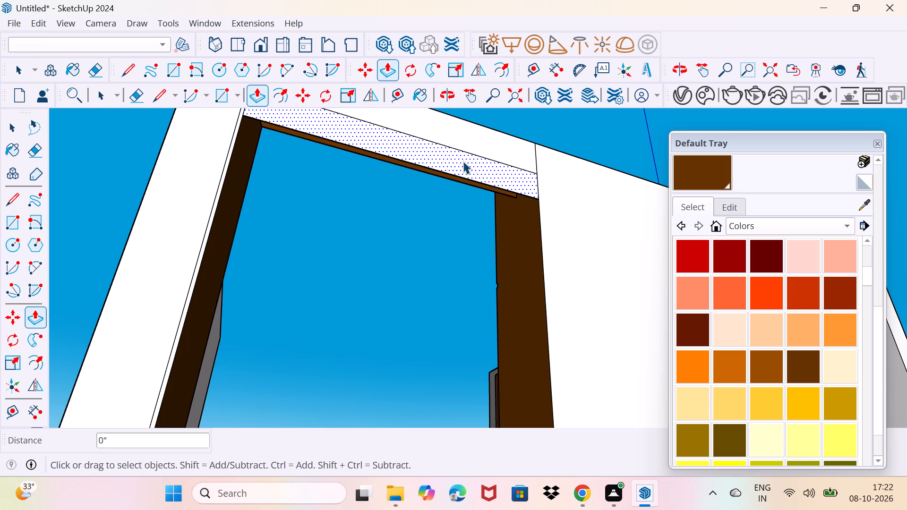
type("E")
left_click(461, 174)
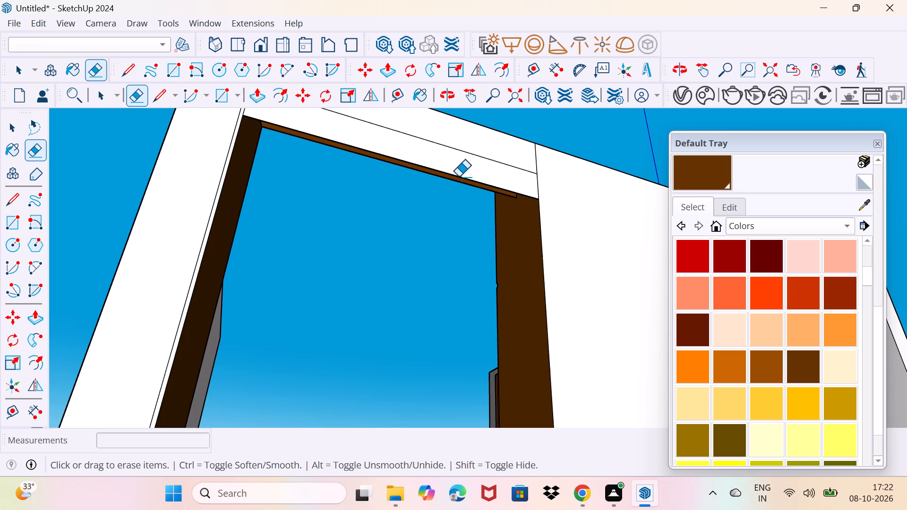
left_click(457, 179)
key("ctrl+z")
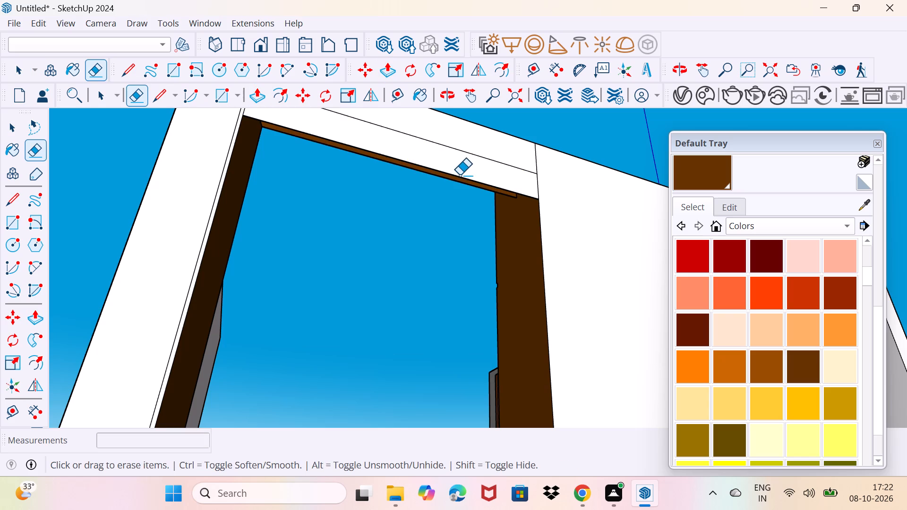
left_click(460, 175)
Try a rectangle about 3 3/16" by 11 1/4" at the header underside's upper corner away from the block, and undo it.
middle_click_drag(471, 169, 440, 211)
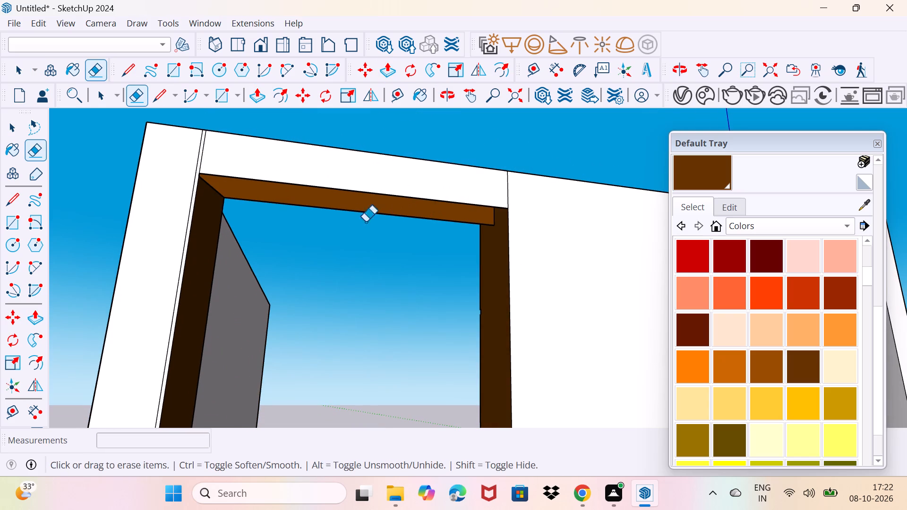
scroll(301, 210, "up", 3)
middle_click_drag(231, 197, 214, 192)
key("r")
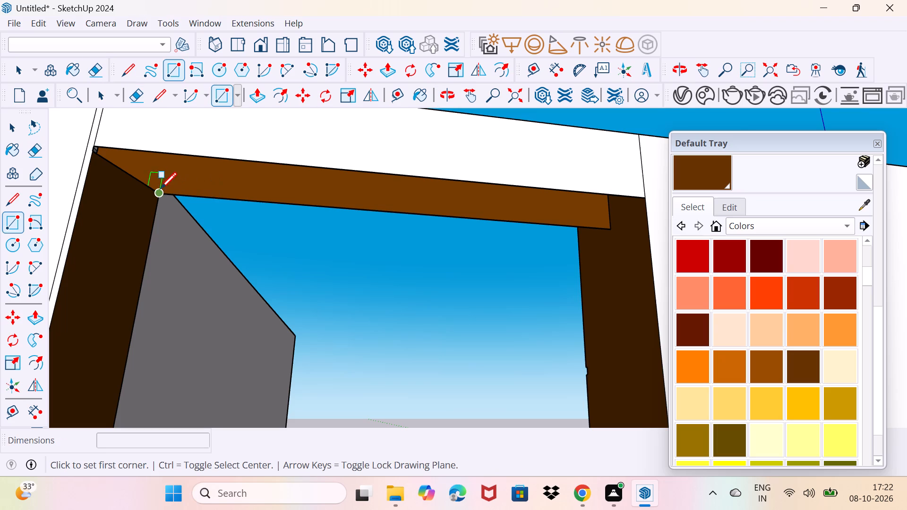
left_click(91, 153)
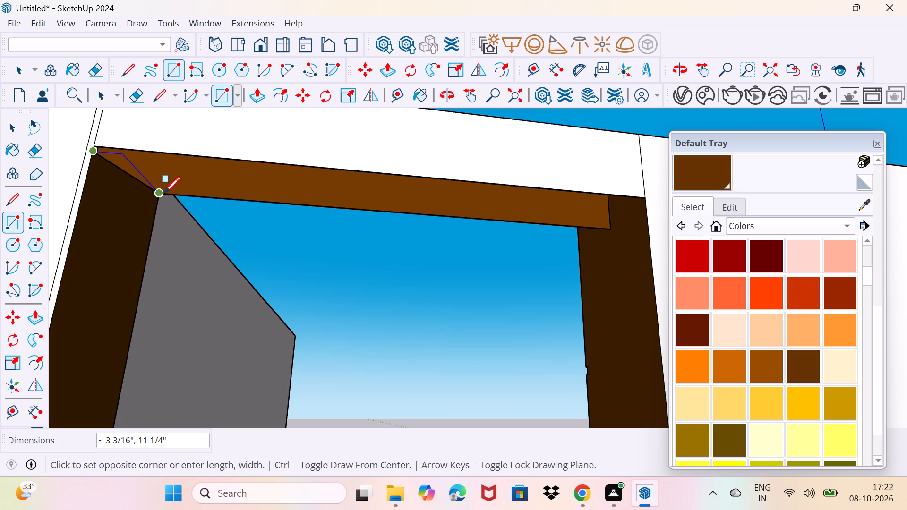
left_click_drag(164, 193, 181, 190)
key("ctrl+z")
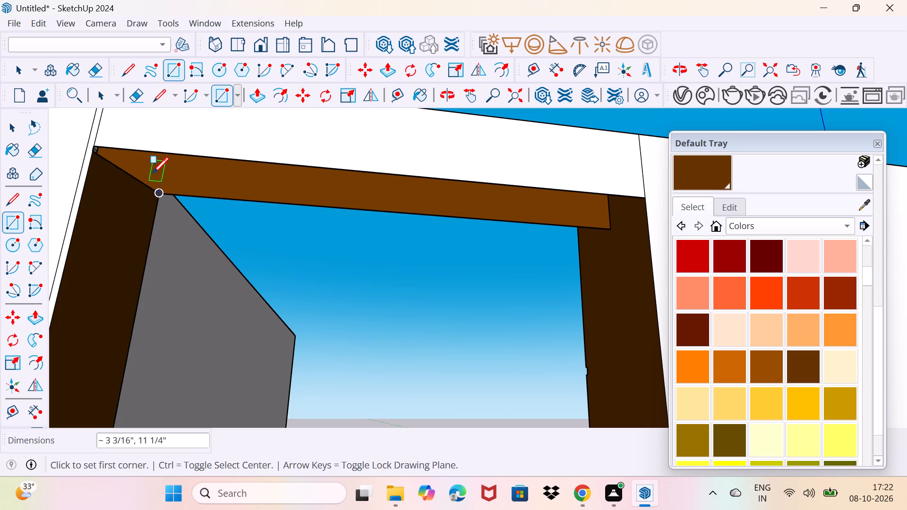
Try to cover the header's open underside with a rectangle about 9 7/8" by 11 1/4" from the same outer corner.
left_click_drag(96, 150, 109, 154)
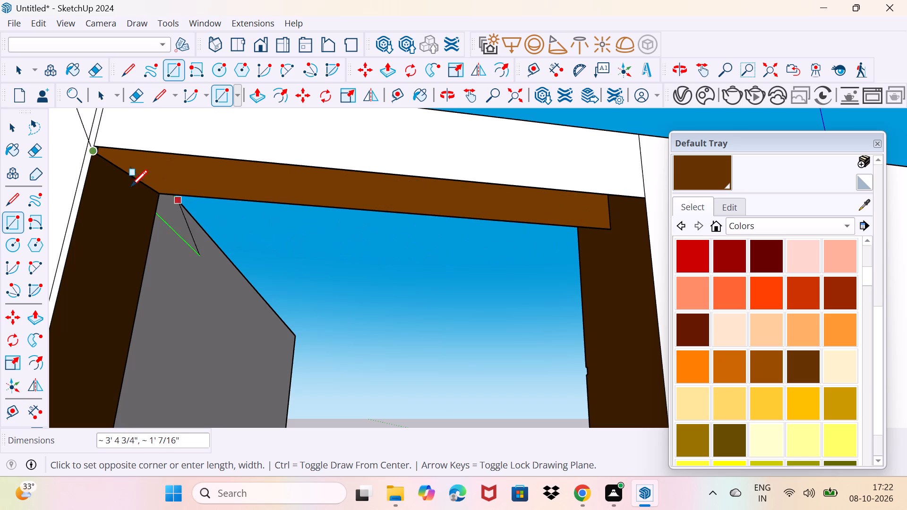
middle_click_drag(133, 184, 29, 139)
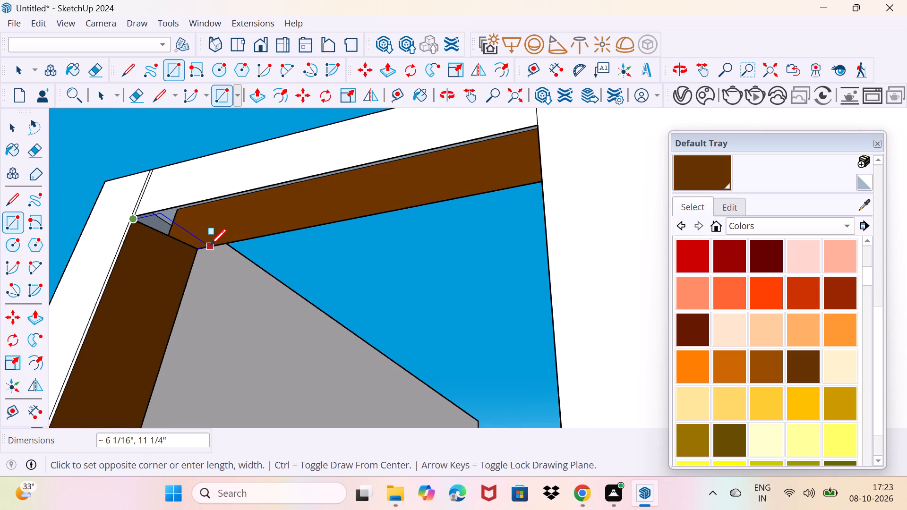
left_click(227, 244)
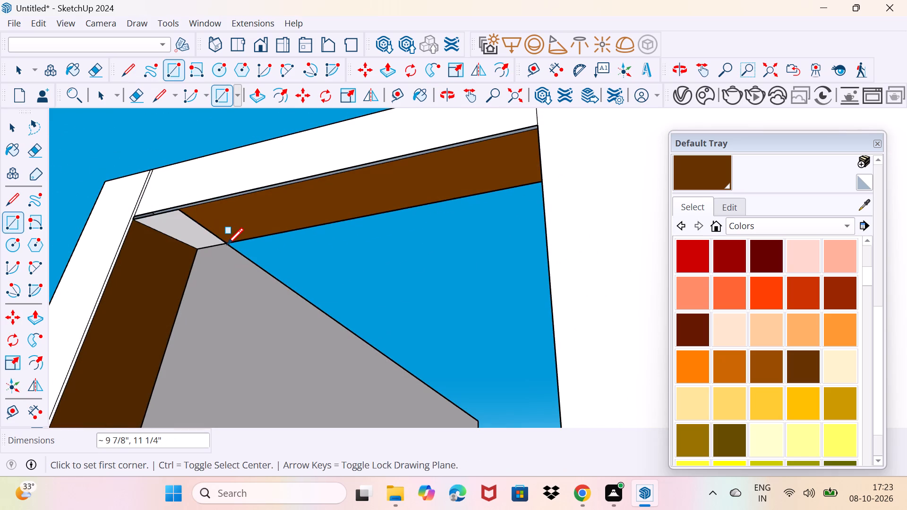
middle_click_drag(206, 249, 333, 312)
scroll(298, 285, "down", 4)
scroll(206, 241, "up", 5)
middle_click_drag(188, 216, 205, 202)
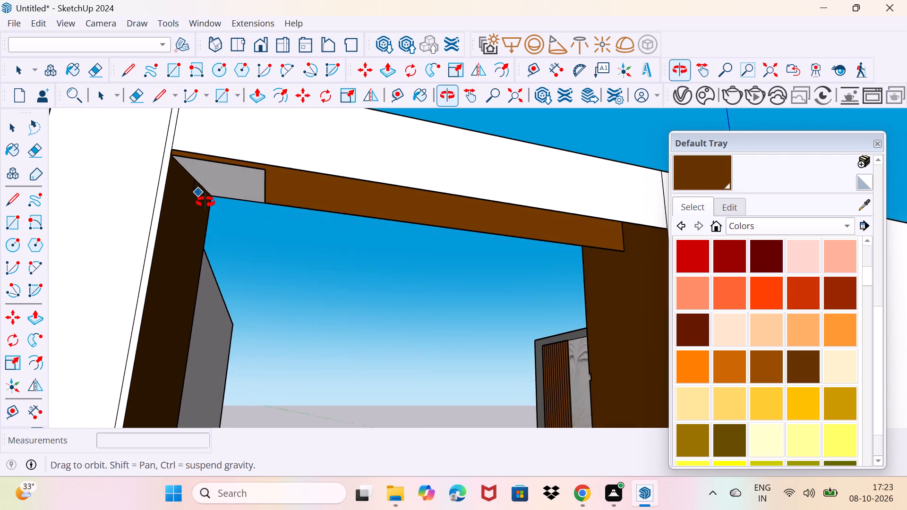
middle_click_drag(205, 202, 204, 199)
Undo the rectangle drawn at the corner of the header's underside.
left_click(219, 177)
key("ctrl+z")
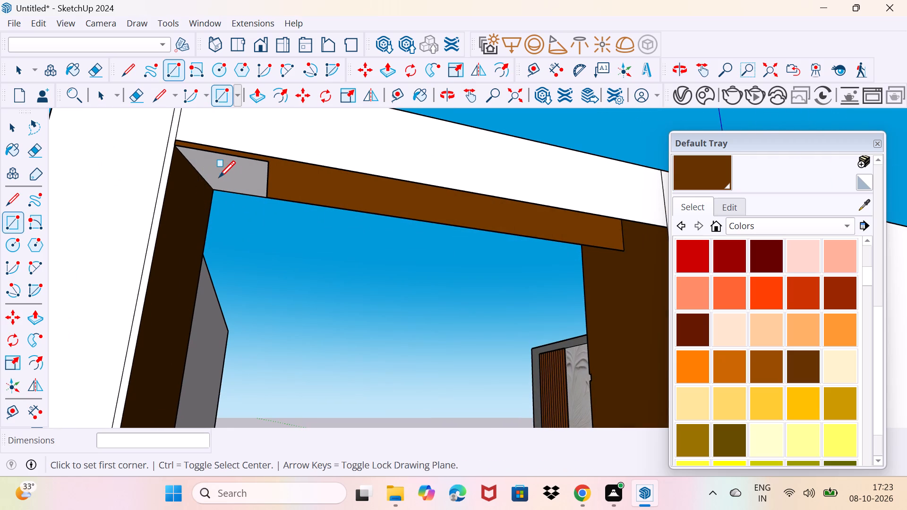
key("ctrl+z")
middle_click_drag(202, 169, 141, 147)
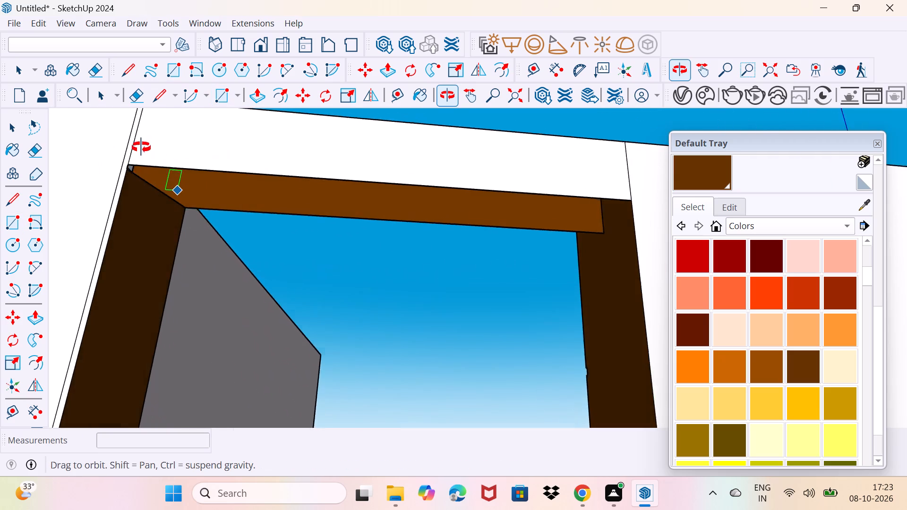
Draw a rectangle about 1' 10 9/16" by 11 1/4" on the header's open underside, starting from its outer corner.
middle_click_drag(141, 147, 71, 103)
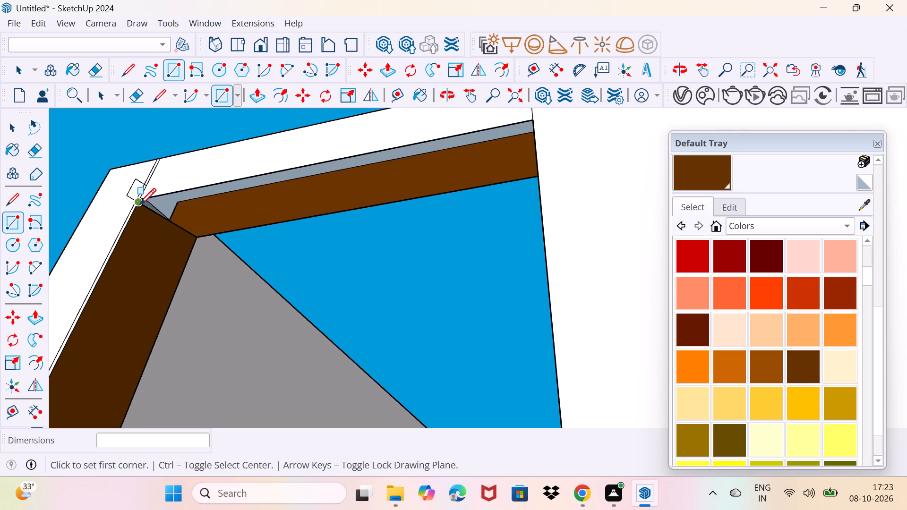
left_click(134, 201)
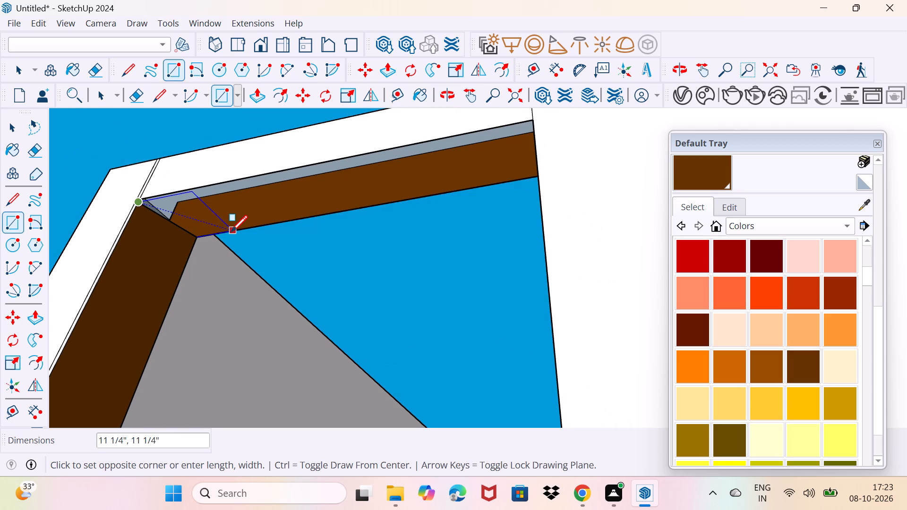
scroll(349, 202, "down", 3)
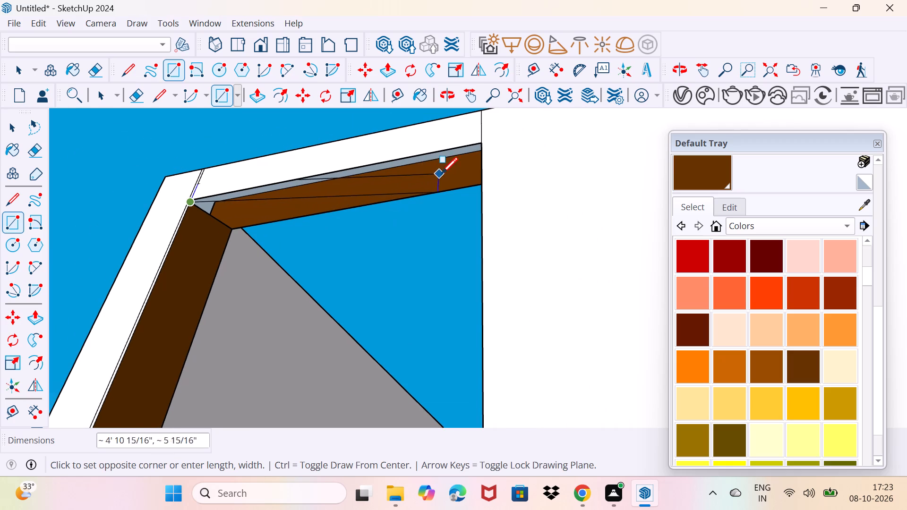
left_click(301, 220)
Draw a thin rectangle about 1' 10 9/16" by 5/8" along the header's outer lower edge, starting at the opening's upper corner.
middle_click_drag(264, 228, 385, 288)
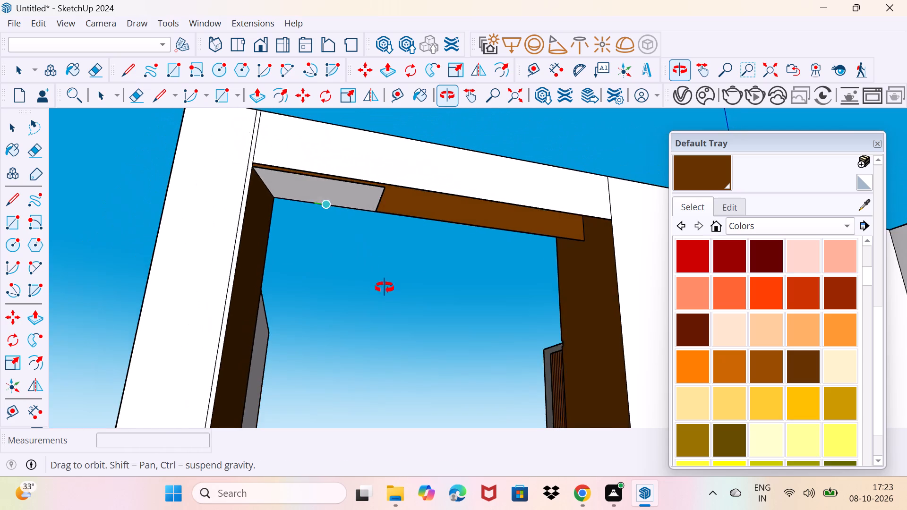
middle_click_drag(385, 288, 383, 288)
scroll(258, 203, "up", 8)
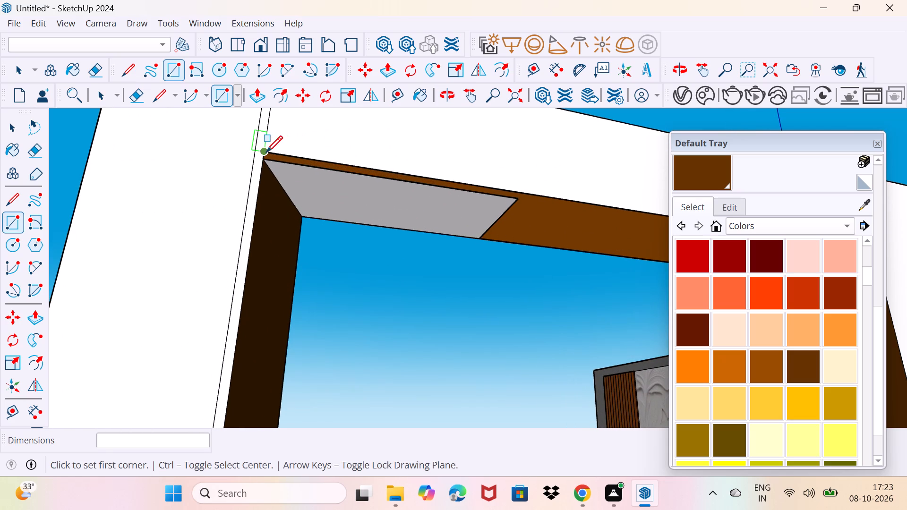
left_click(266, 152)
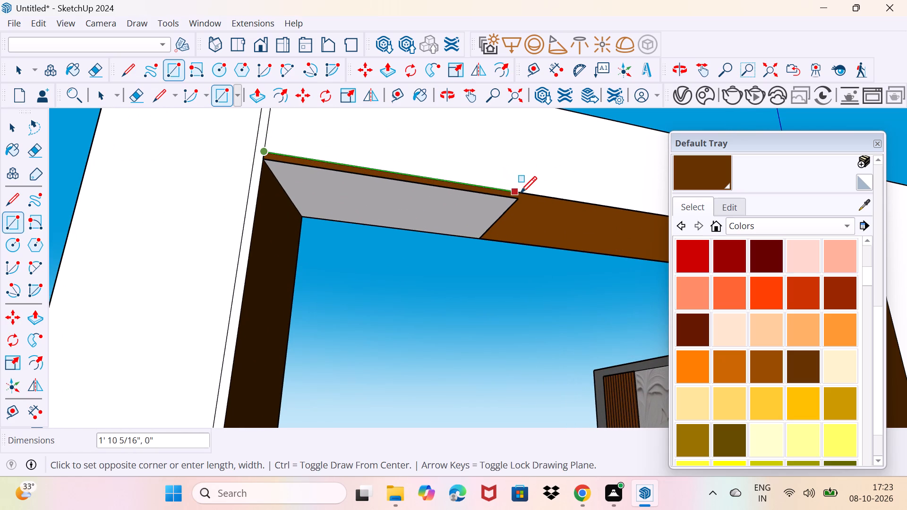
left_click(520, 199)
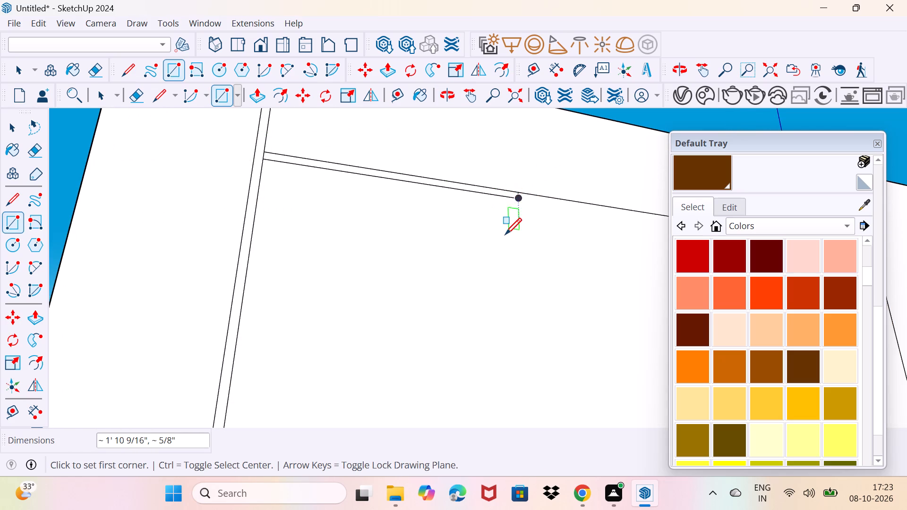
Paint the face spanning the framed opening, seen from inside the bedroom, with dark-brown Color C08.
scroll(504, 232, "down", 3)
middle_click_drag(503, 230, 286, 271, "shift")
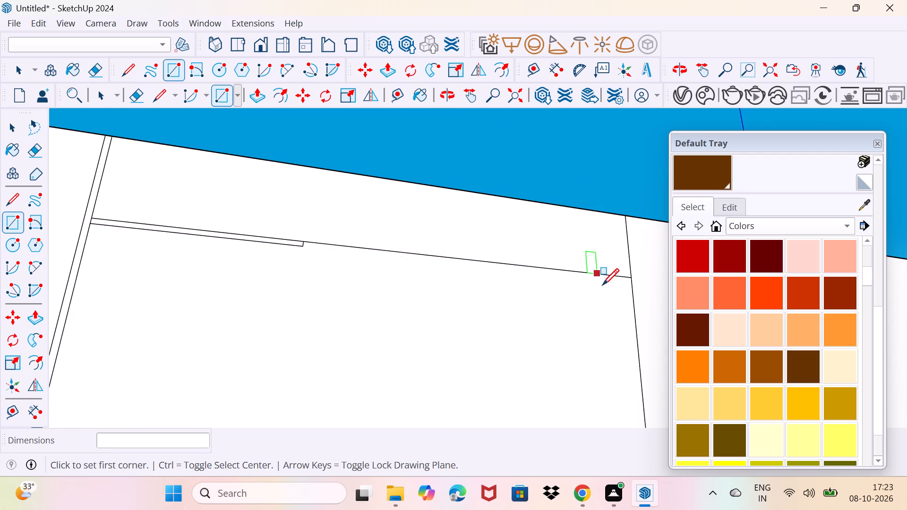
key("space")
scroll(575, 288, "down", 16)
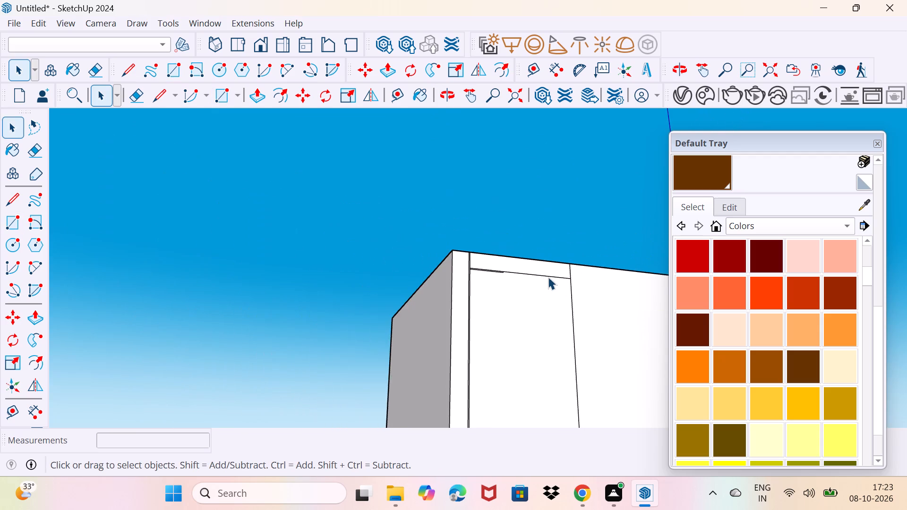
middle_click_drag(548, 277, 175, 373)
middle_click_drag(438, 287, 152, 306)
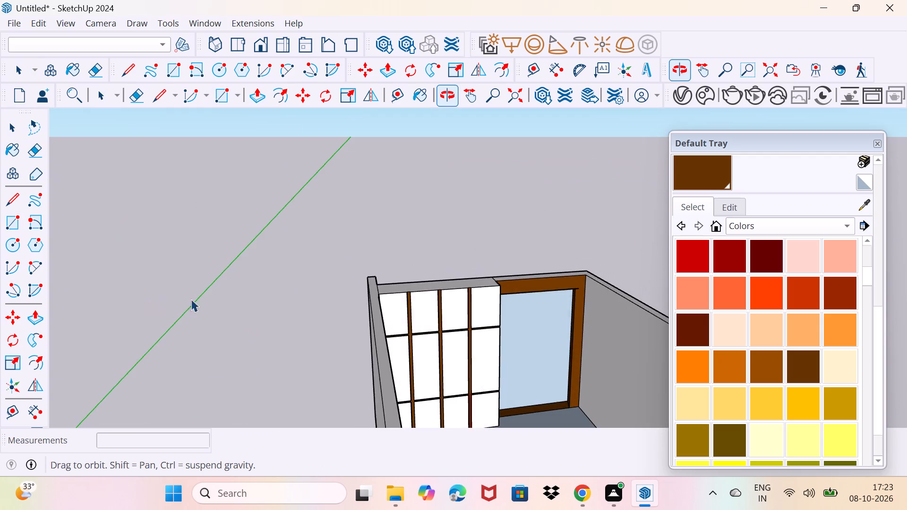
scroll(485, 329, "down", 4)
middle_click_drag(535, 330, 383, 330)
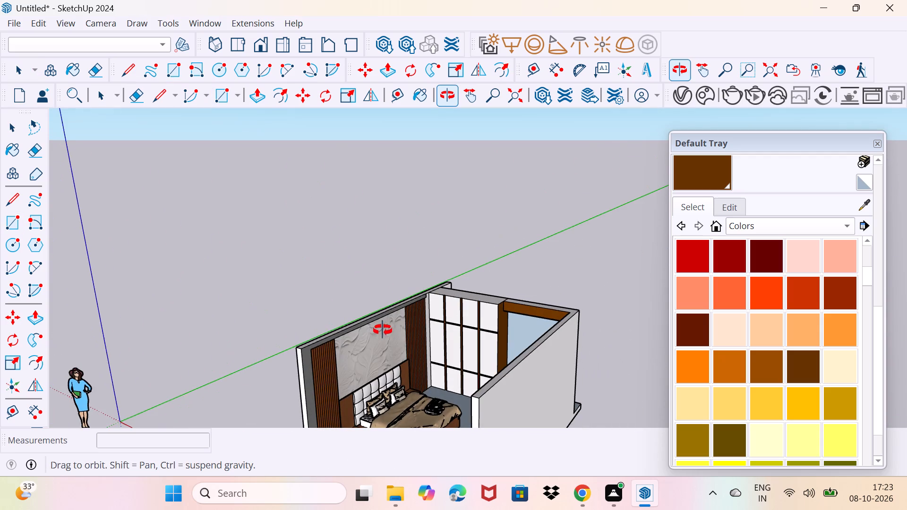
middle_click_drag(383, 330, 404, 235)
scroll(452, 312, "up", 4)
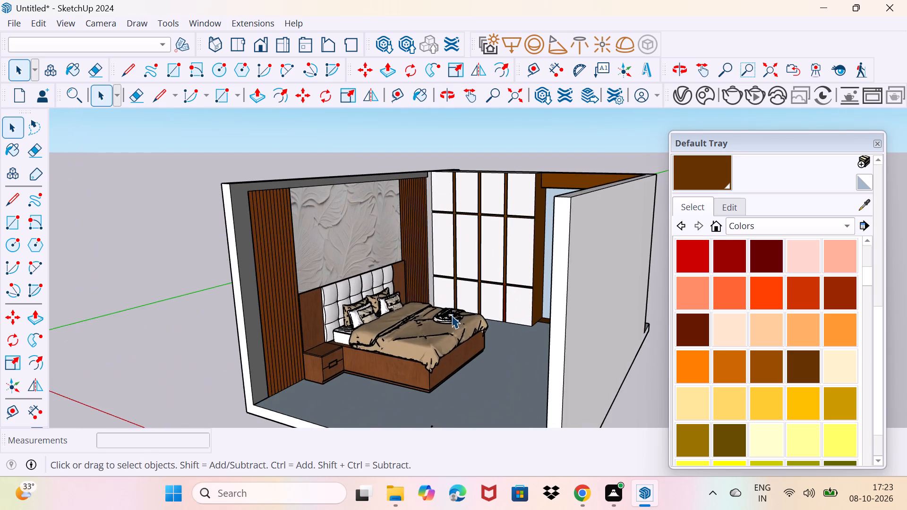
middle_click_drag(452, 318, 497, 301)
left_click(714, 174)
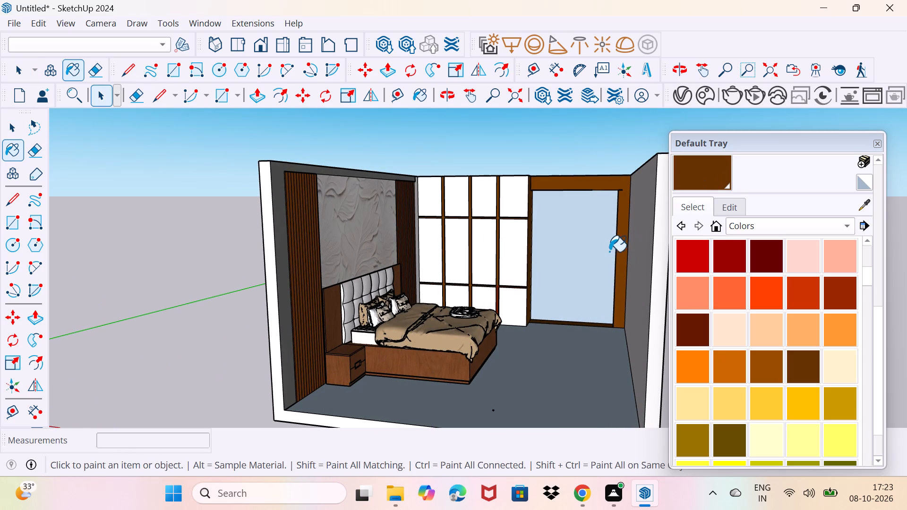
left_click(582, 256)
Open the Tiles category of the Chaos Cosmos material library through the V-Ray Asset Editor.
middle_click_drag(570, 283, 511, 343)
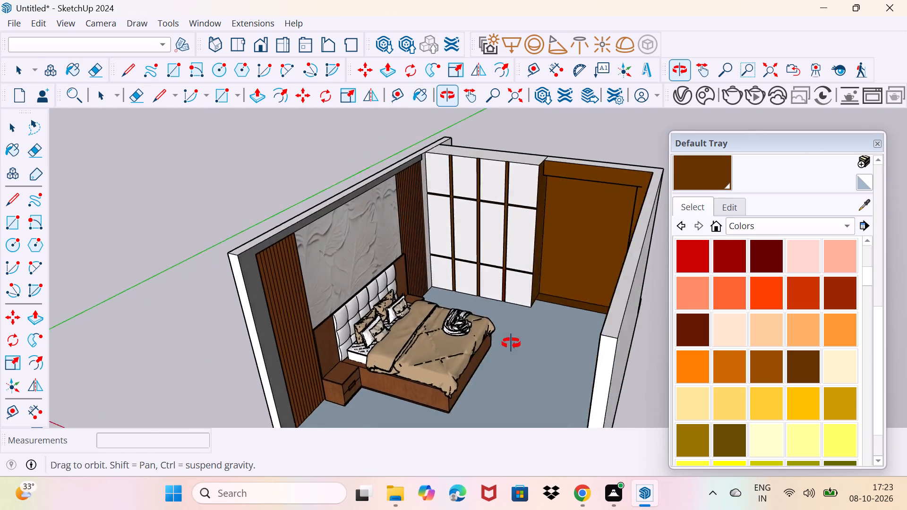
middle_click_drag(511, 343, 565, 315)
scroll(565, 311, "down", 3)
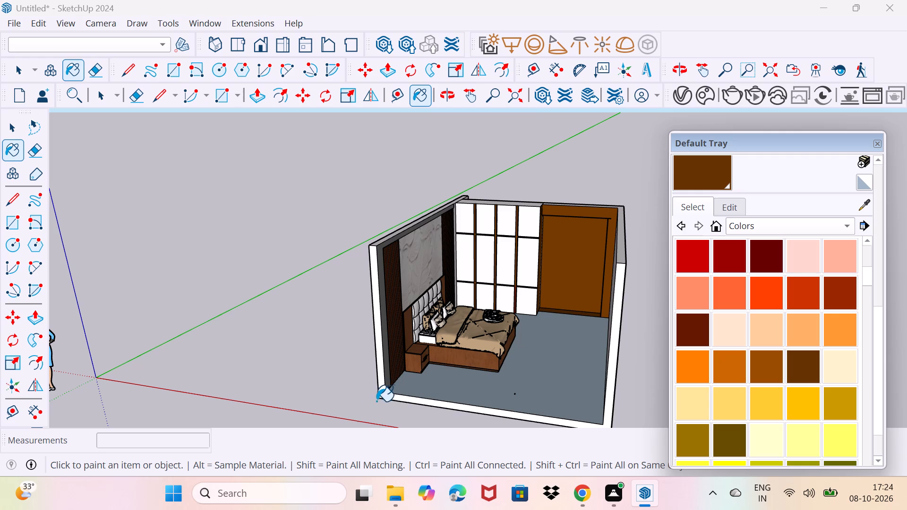
left_click(683, 103)
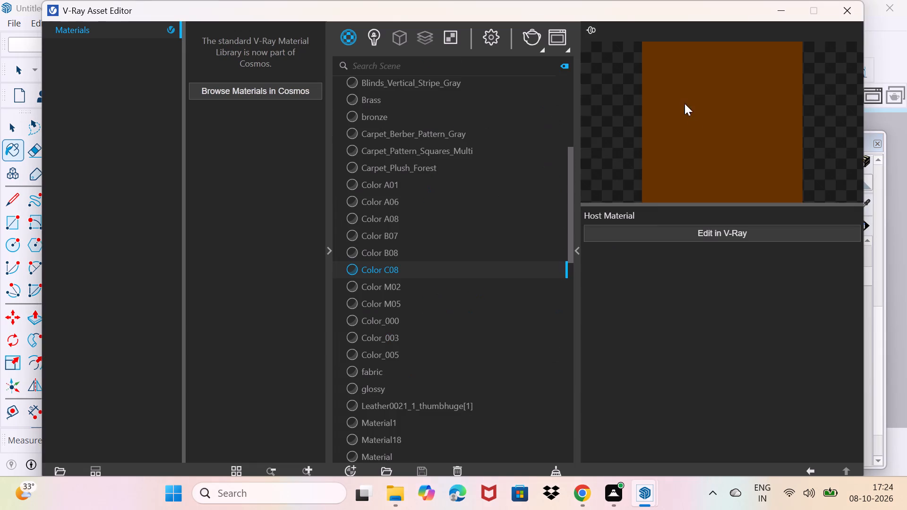
left_click(246, 99)
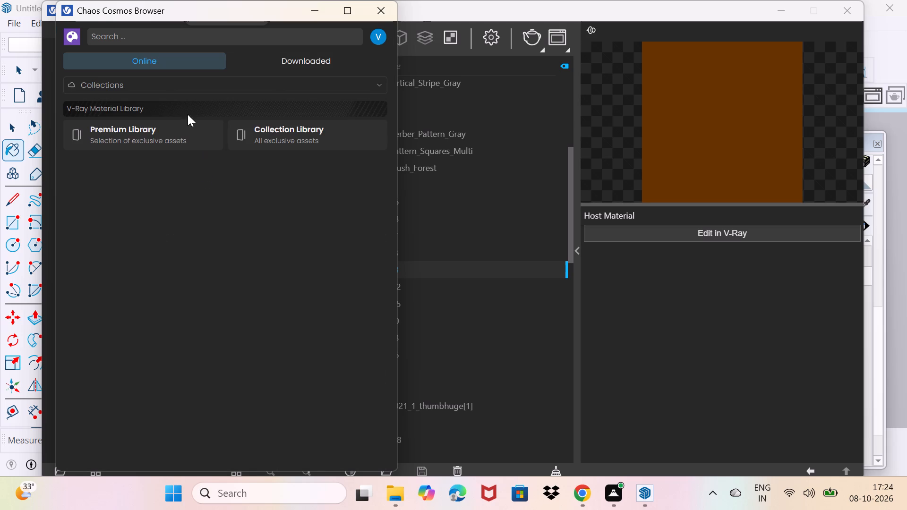
left_click(165, 93)
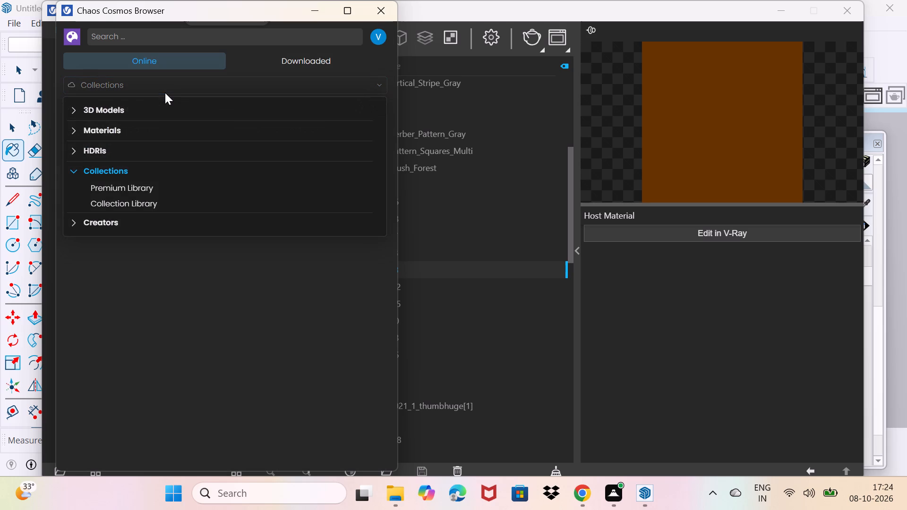
type("TIL")
left_click(127, 126)
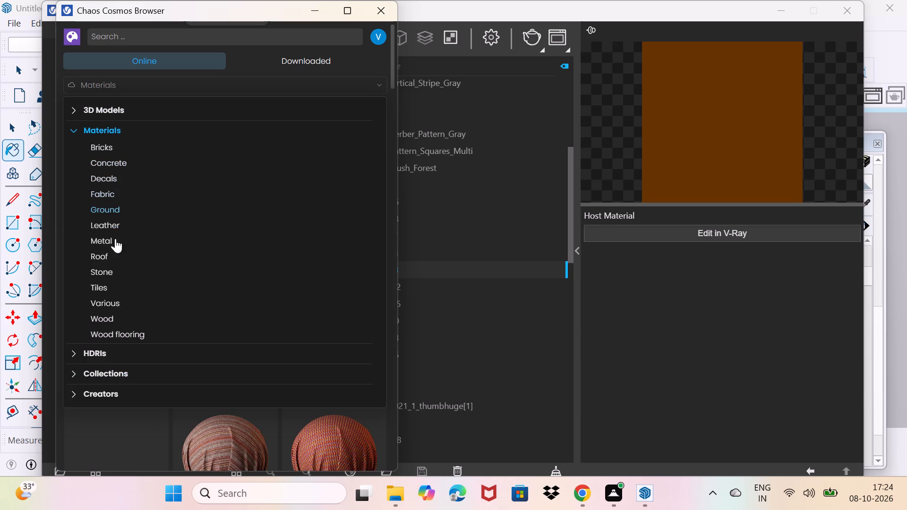
left_click(112, 287)
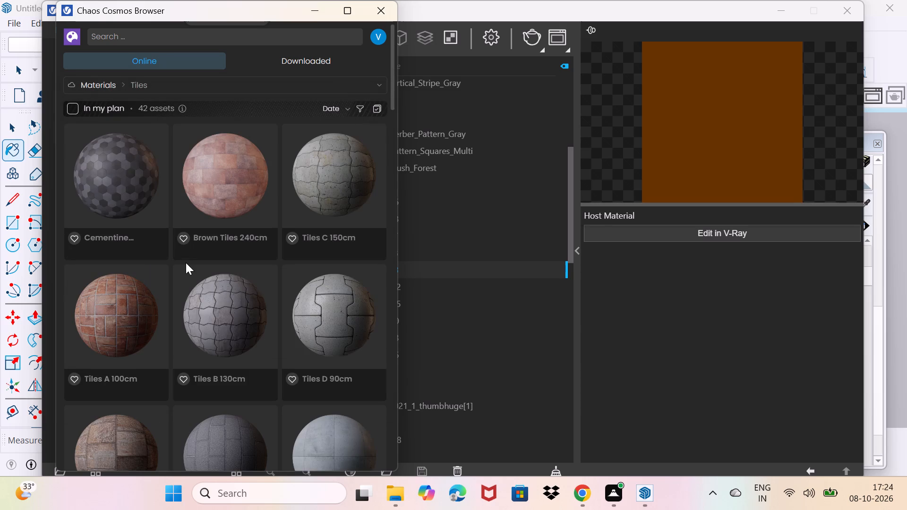
Import the Tiles Marble White 03 180cm material from Cosmos into the scene and close the Cosmos browser.
scroll(196, 269, "down", 7)
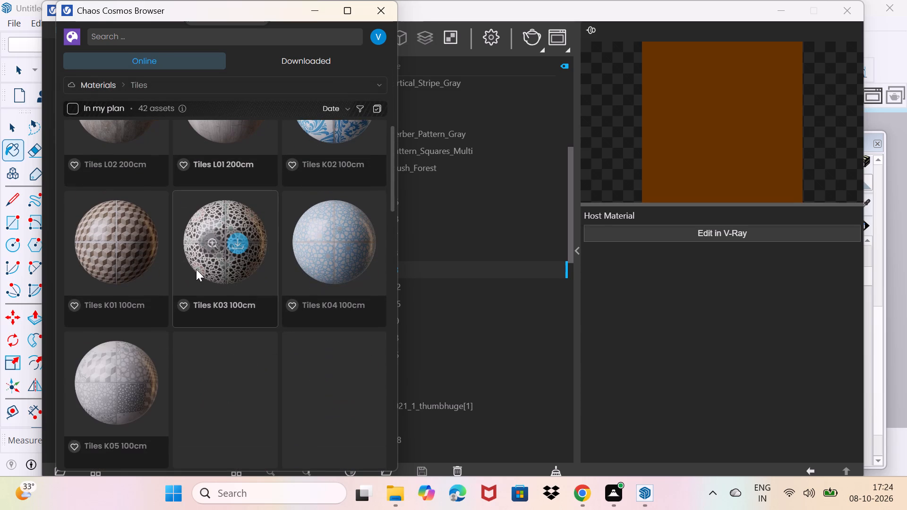
scroll(196, 269, "up", 5)
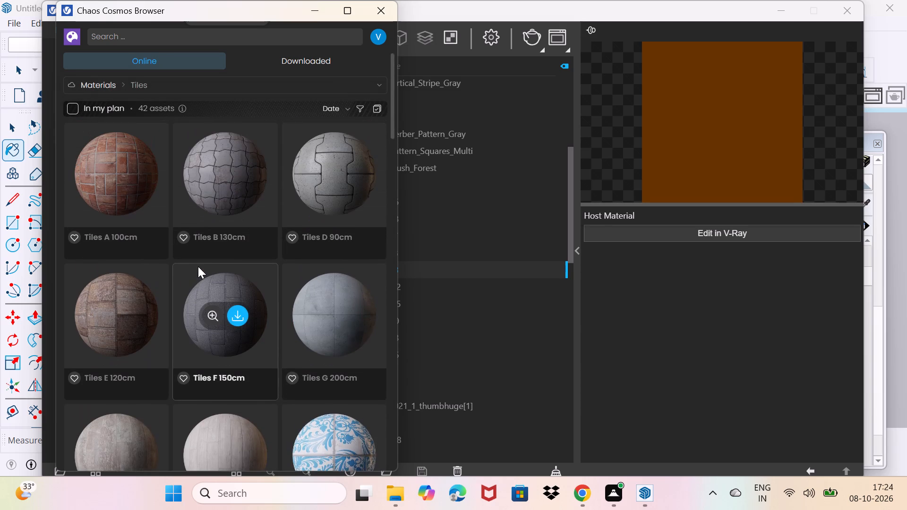
scroll(198, 266, "down", 12)
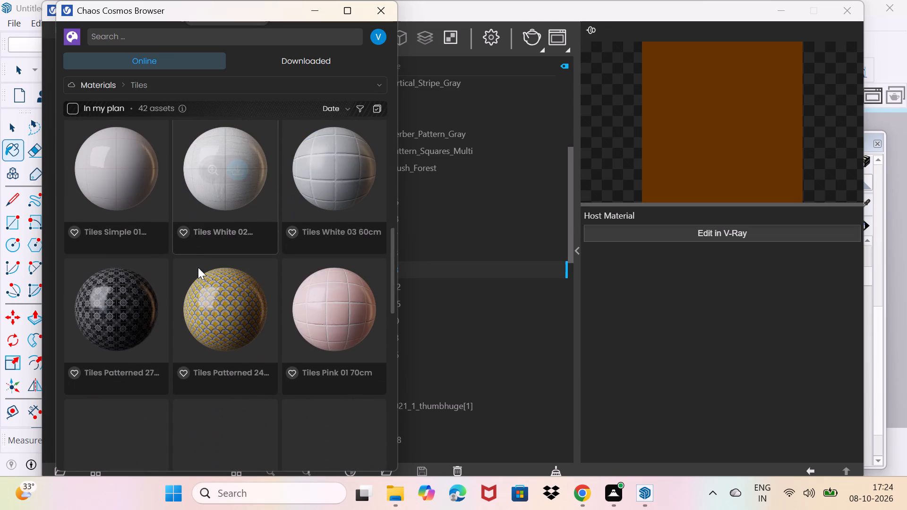
scroll(198, 267, "down", 4)
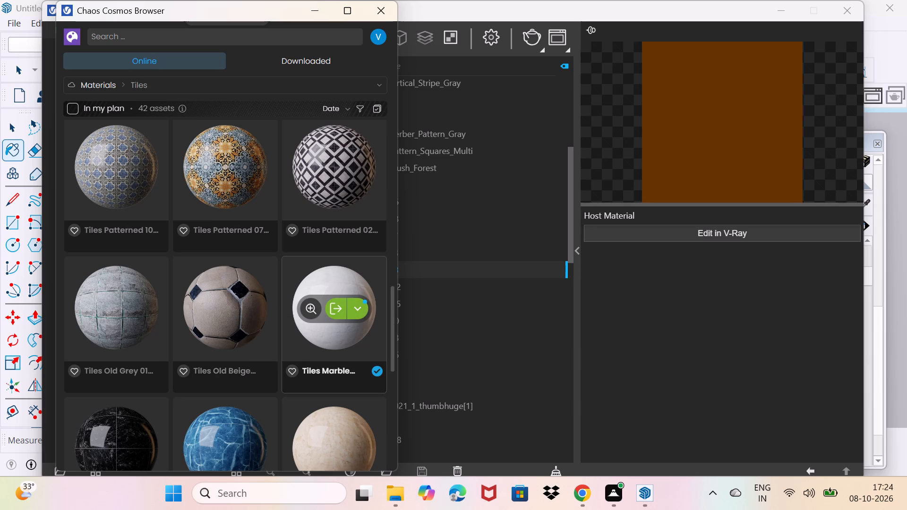
left_click(362, 319)
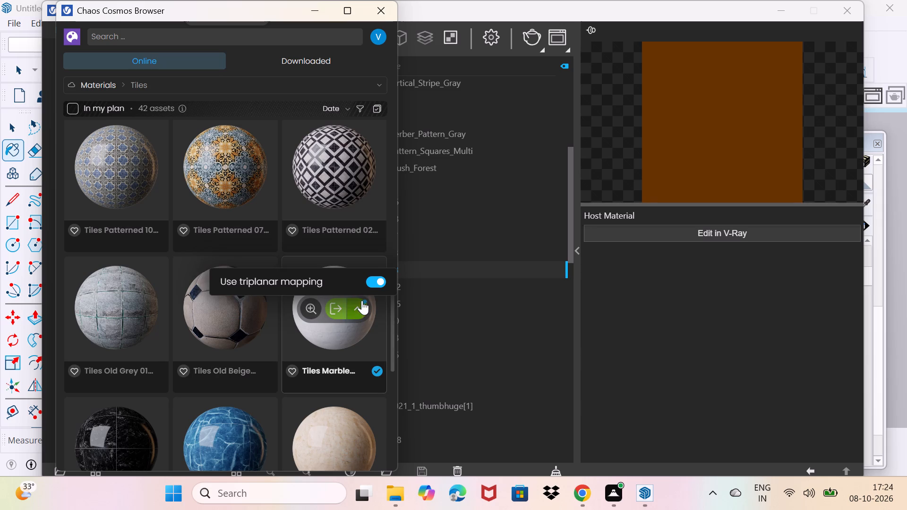
left_click(340, 310)
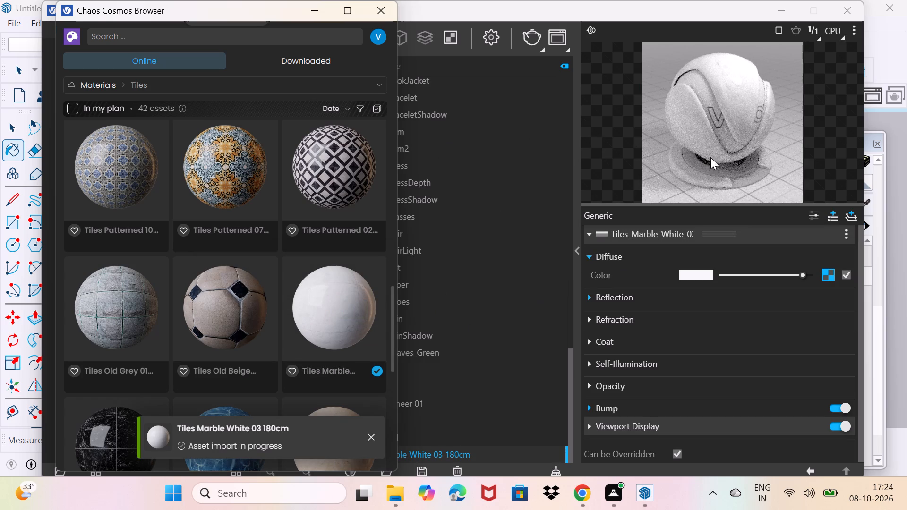
left_click(381, 12)
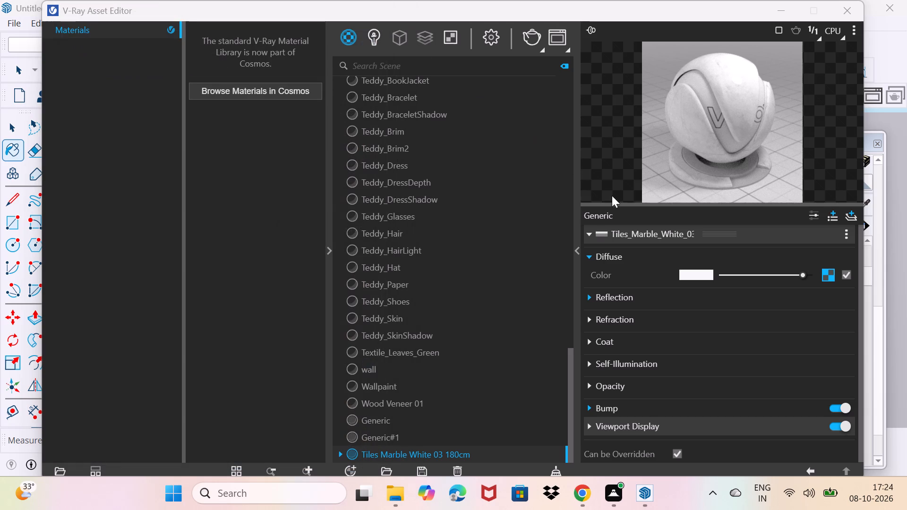
Check the diffuse colour of the Tiles Marble White 03 180cm material.
left_click(687, 272)
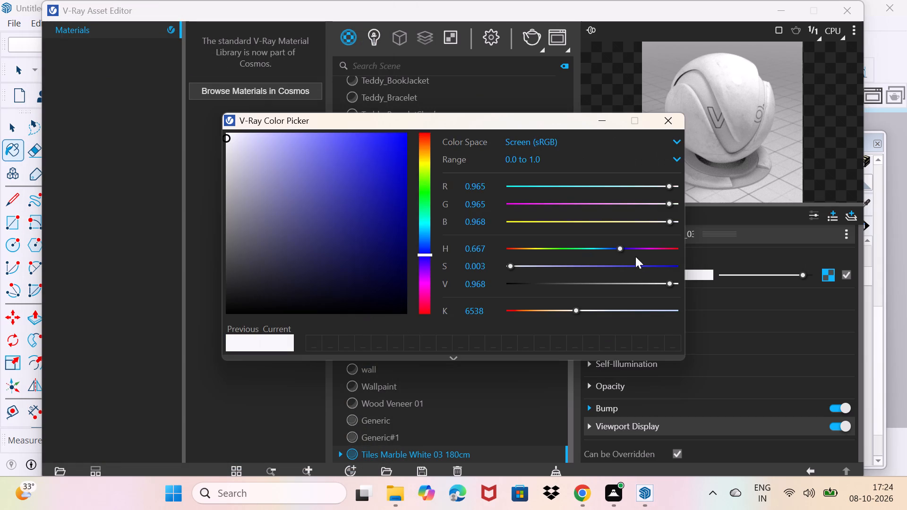
left_click(671, 121)
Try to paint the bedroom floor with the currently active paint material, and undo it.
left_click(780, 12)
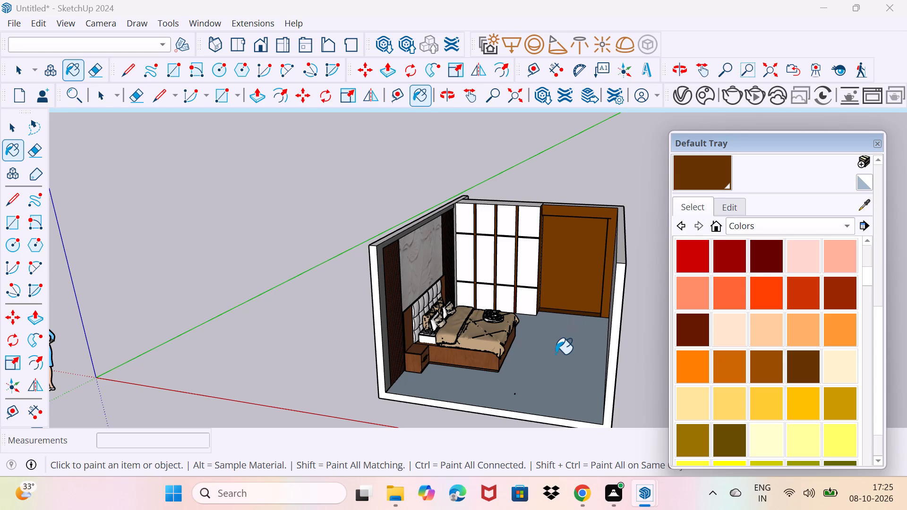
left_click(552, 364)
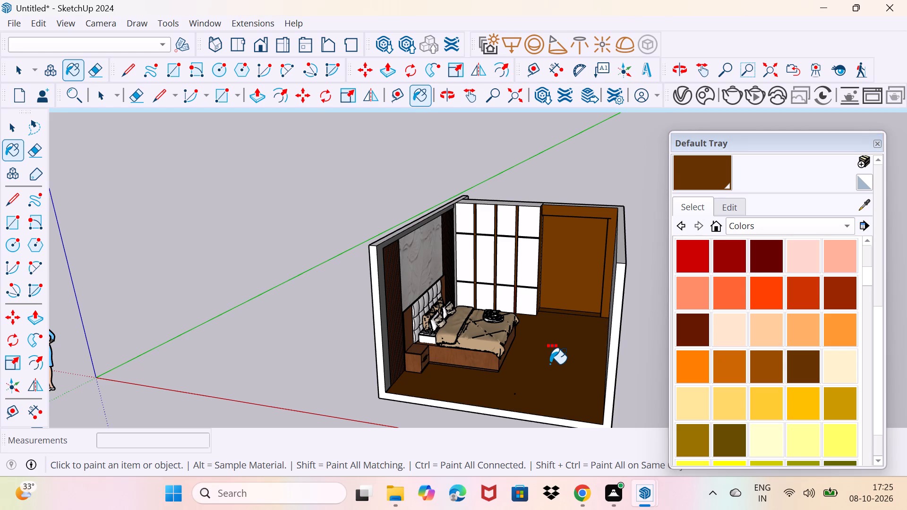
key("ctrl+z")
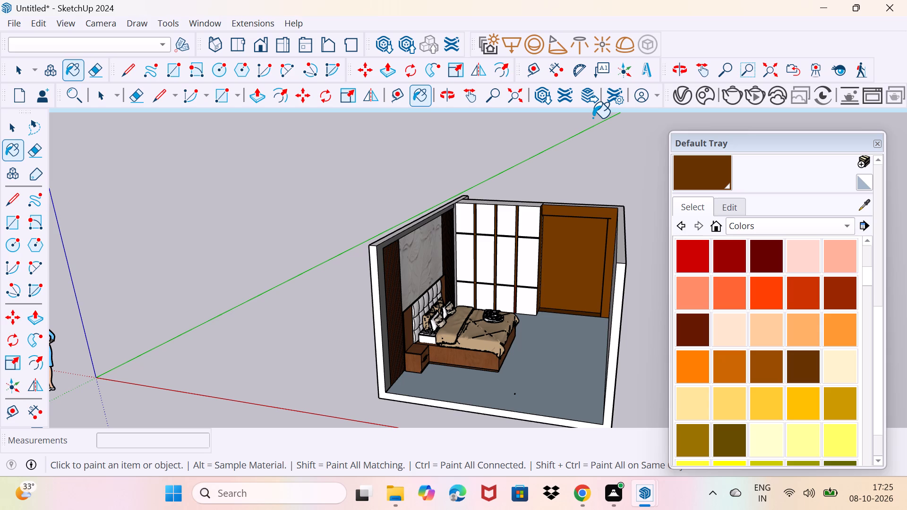
Make Tiles Marble White 03 180cm the active paint material by selecting it in the V-Ray Asset Editor's material list.
left_click(685, 99)
left_click(682, 93)
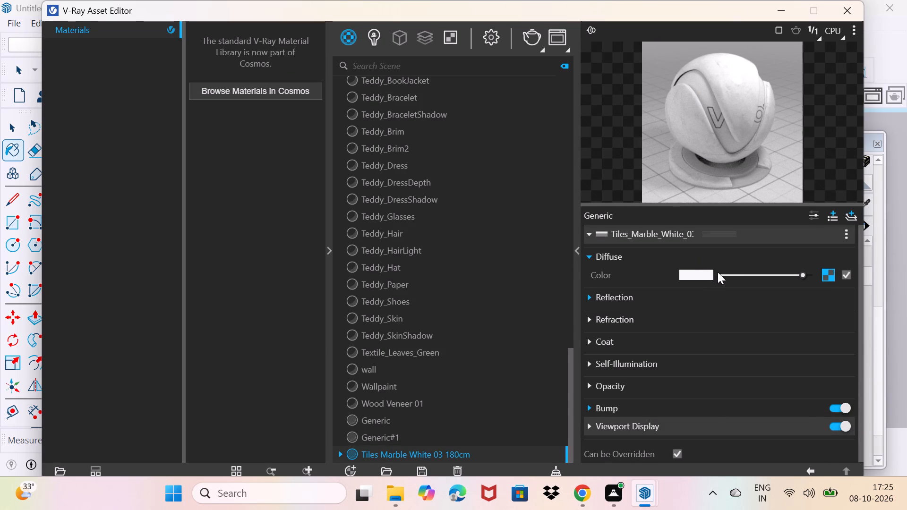
left_click_drag(686, 124, 620, 197)
left_click_drag(620, 197, 622, 192)
left_click(697, 136)
double_click(459, 451)
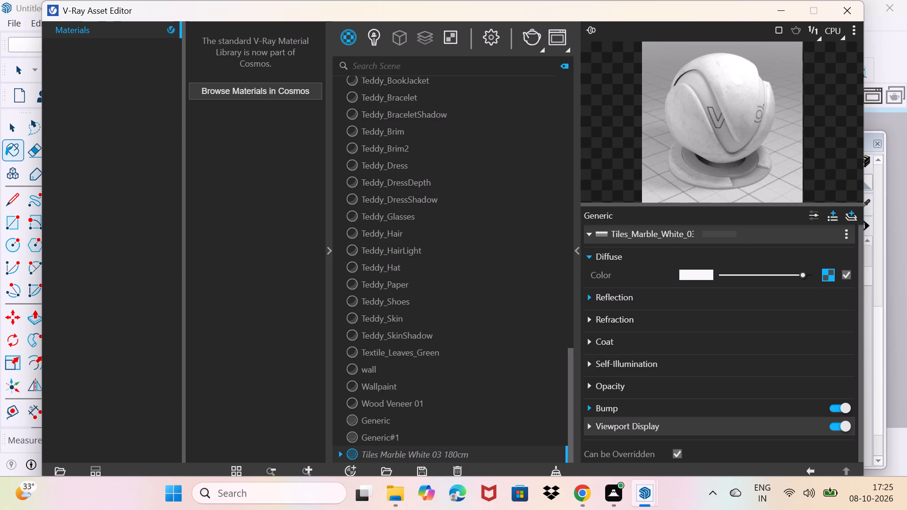
left_click(716, 129)
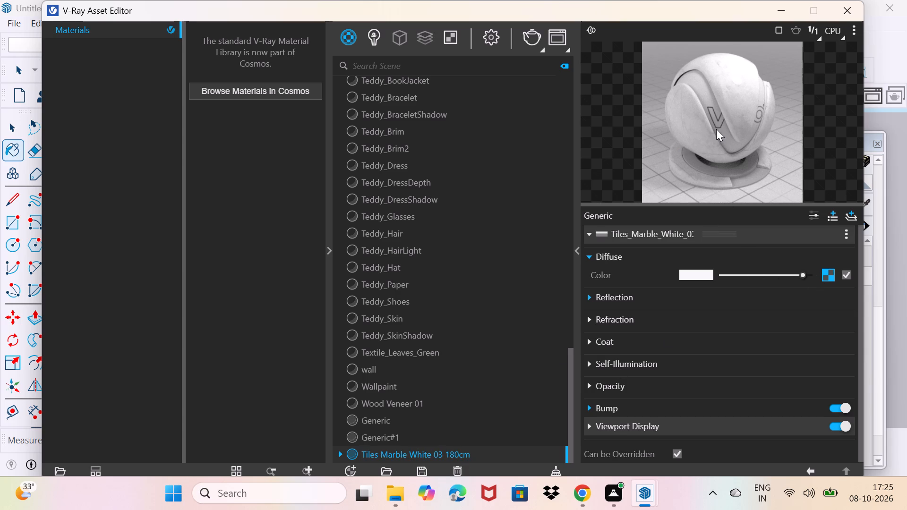
left_click(739, 111)
left_click_drag(737, 114, 804, 70)
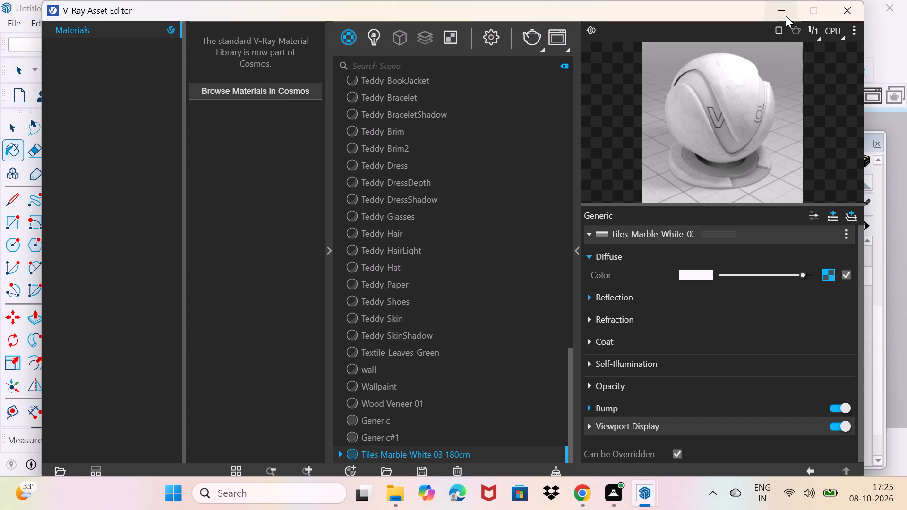
left_click(779, 7)
scroll(701, 199, "up", 3)
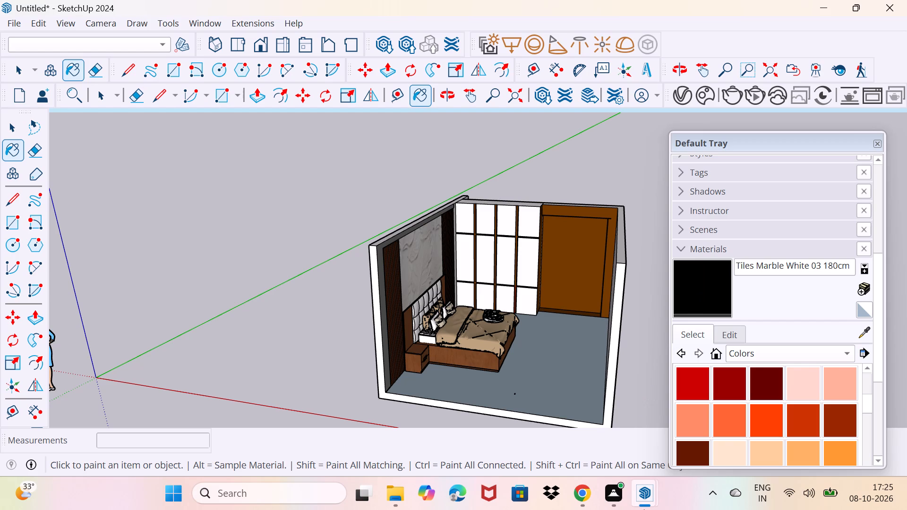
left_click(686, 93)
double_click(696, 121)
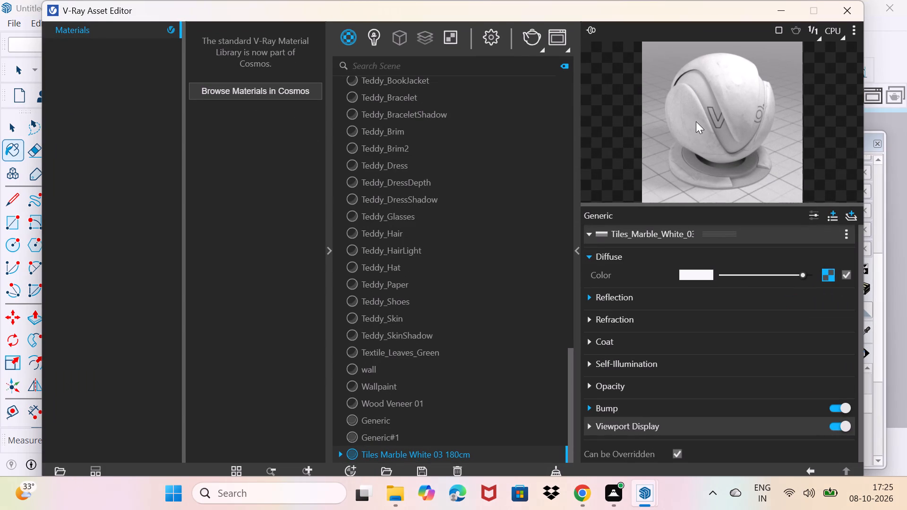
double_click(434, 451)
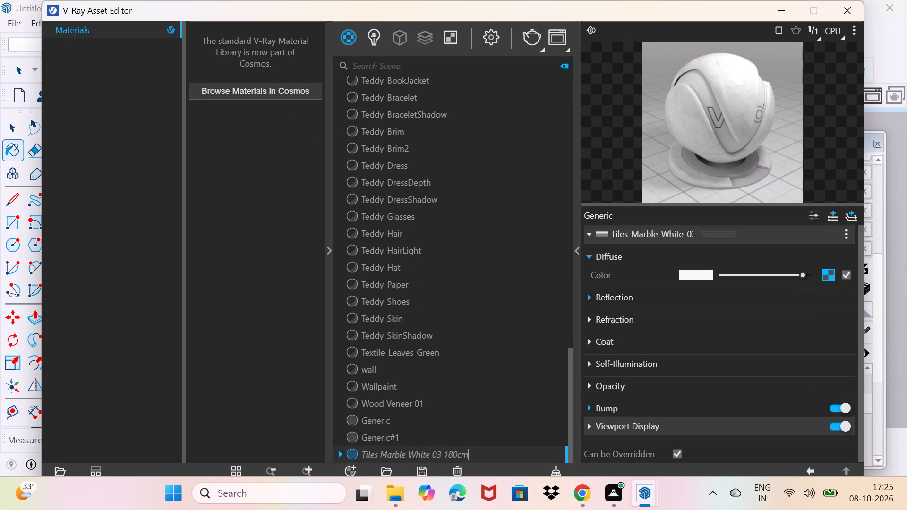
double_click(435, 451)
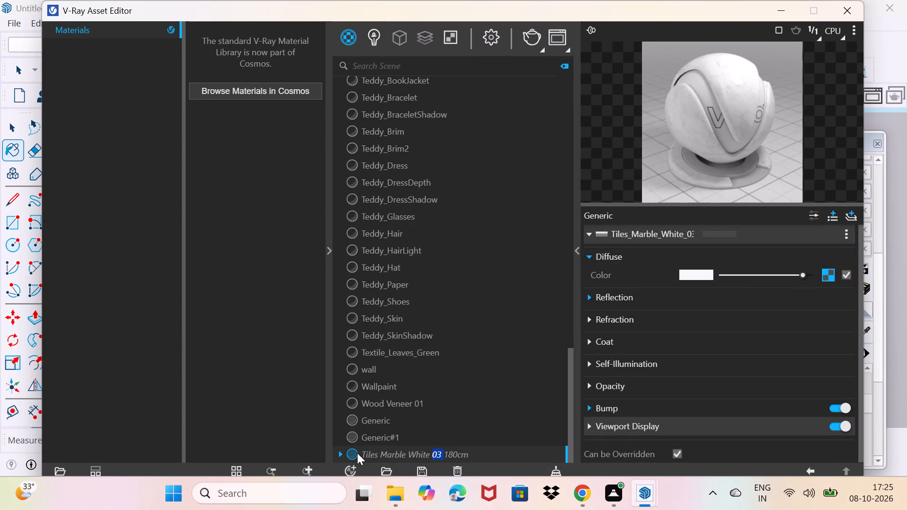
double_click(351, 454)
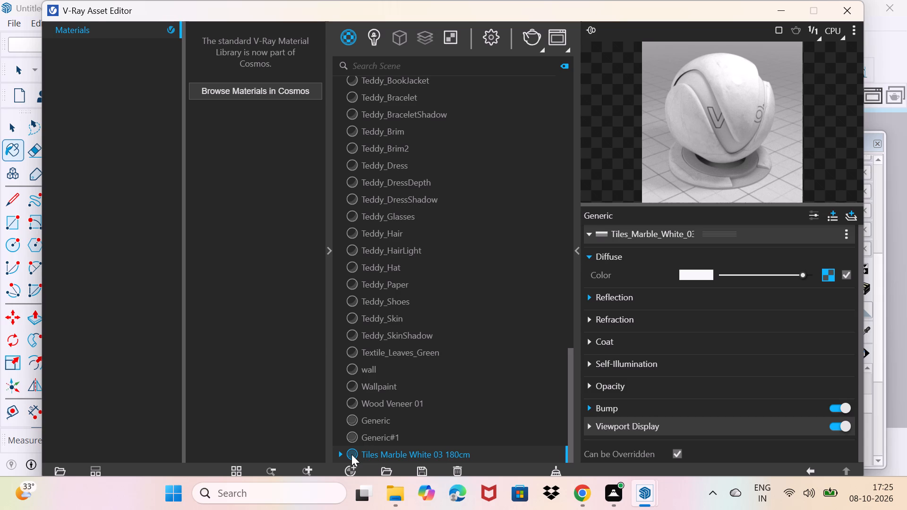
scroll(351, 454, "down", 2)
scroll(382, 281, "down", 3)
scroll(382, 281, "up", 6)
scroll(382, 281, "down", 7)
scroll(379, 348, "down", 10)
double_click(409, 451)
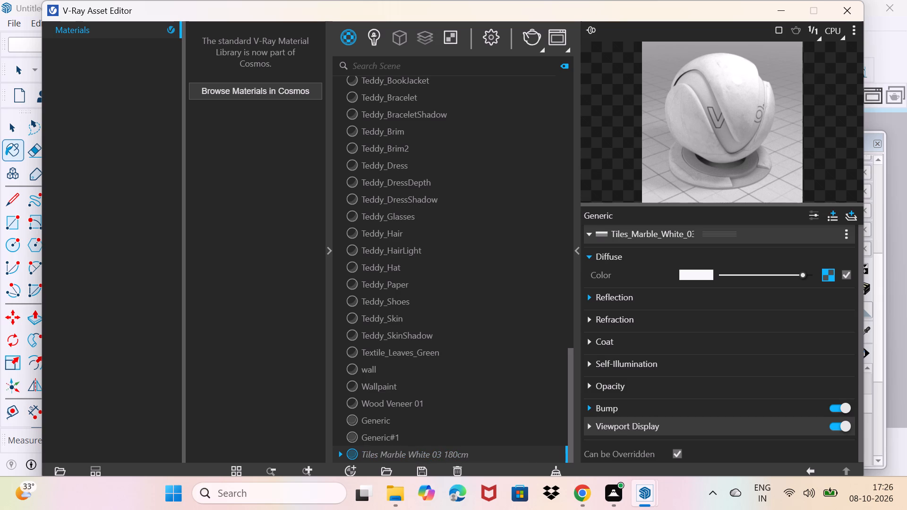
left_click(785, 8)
Paint the bedroom floor with the Tiles Marble White 03 180cm material and check it around the bed.
left_click(713, 301)
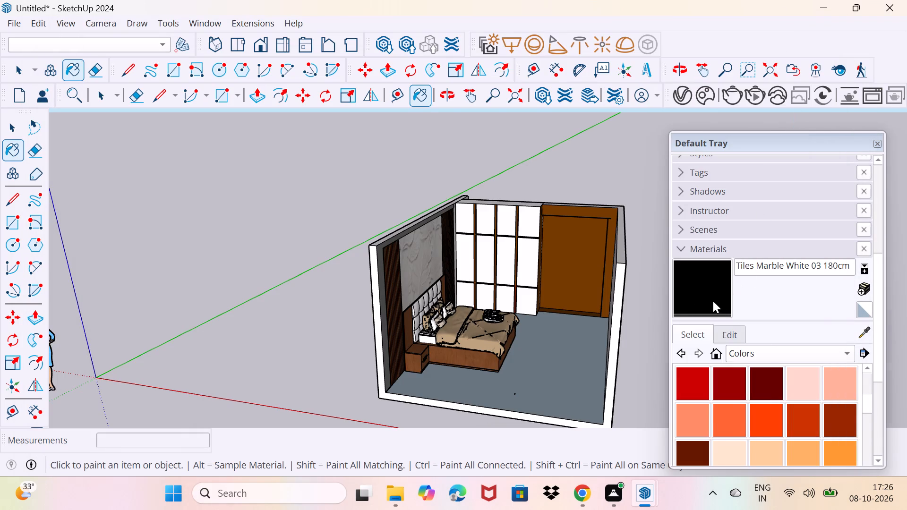
left_click(554, 392)
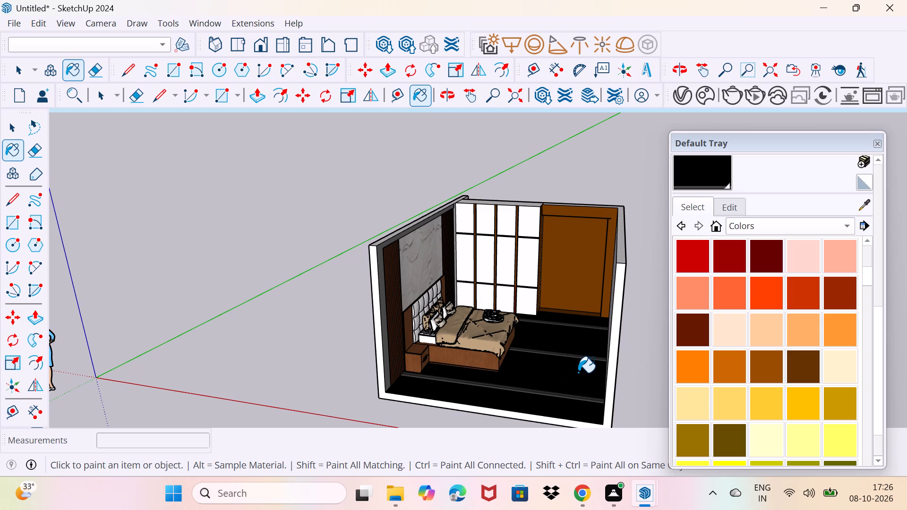
scroll(551, 365, "up", 4)
middle_click_drag(550, 363, 535, 373)
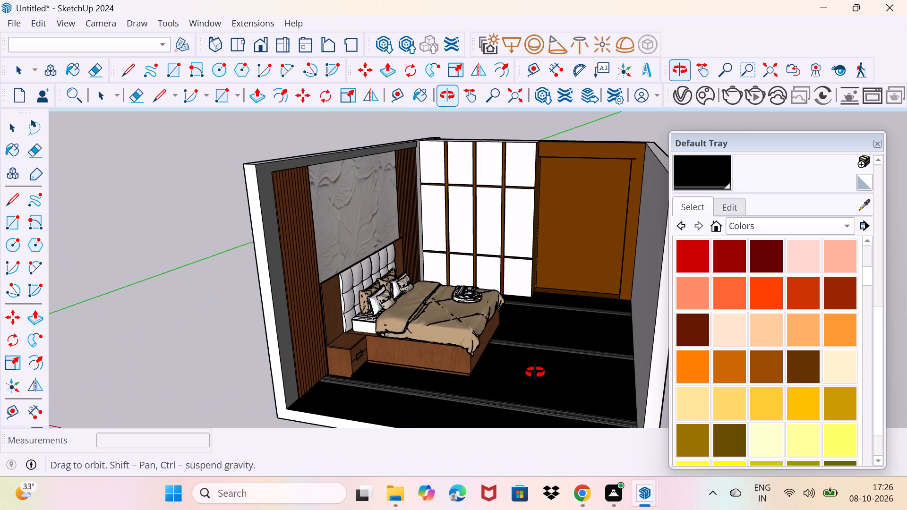
middle_click_drag(535, 373, 503, 196)
middle_click_drag(427, 220, 588, 339)
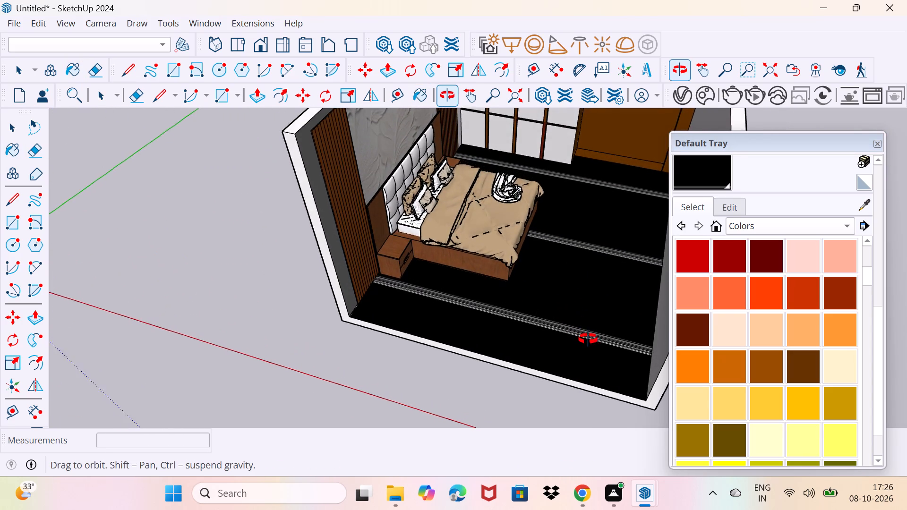
middle_click_drag(588, 339, 512, 395)
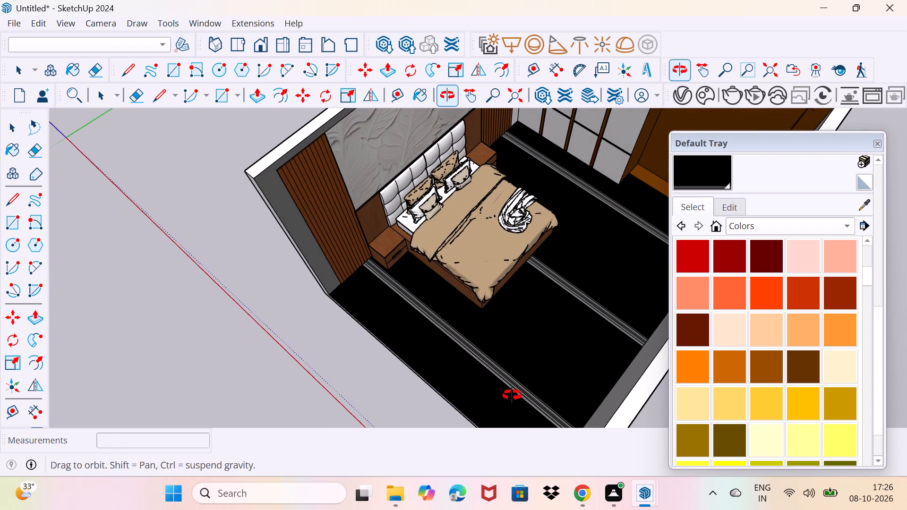
middle_click_drag(512, 395, 524, 319)
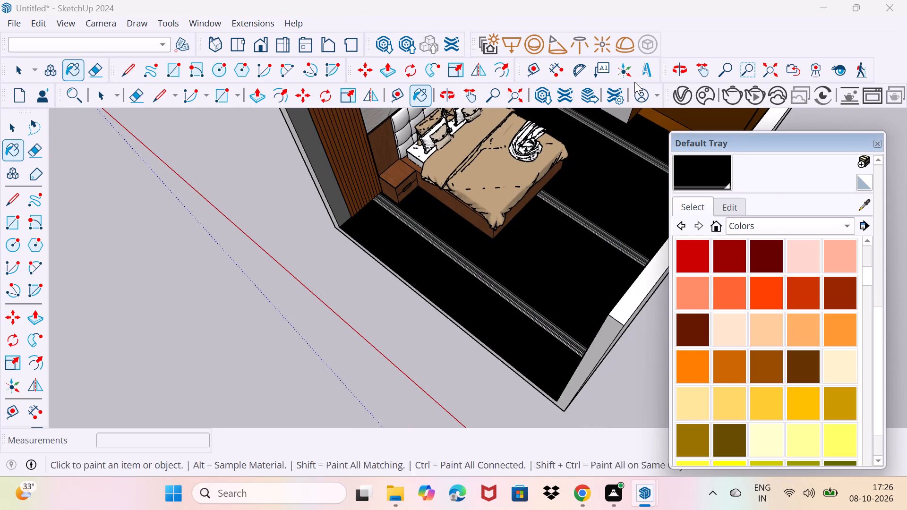
Set the diffuse colour of Tiles Marble White 03 180cm to a slightly darker R 0.877, G 0.877, B 0.909 in the V-Ray Asset Editor.
left_click(689, 93)
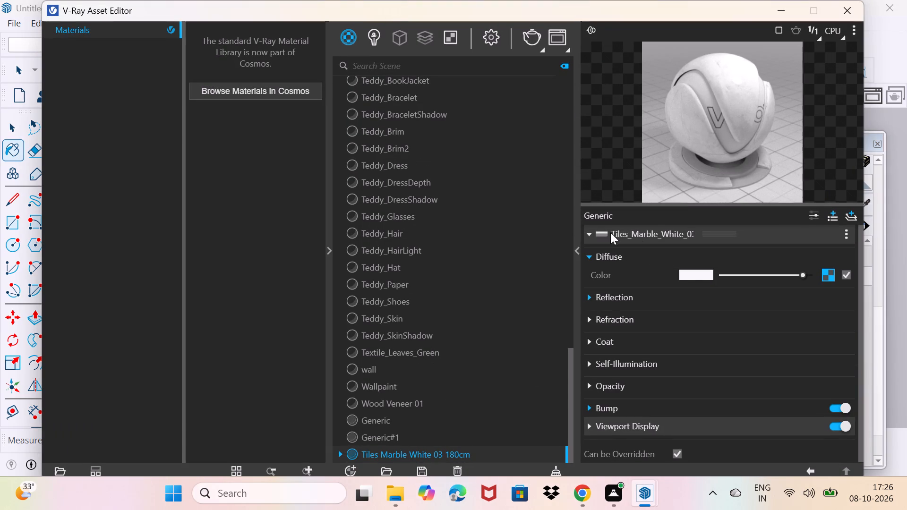
left_click(689, 280)
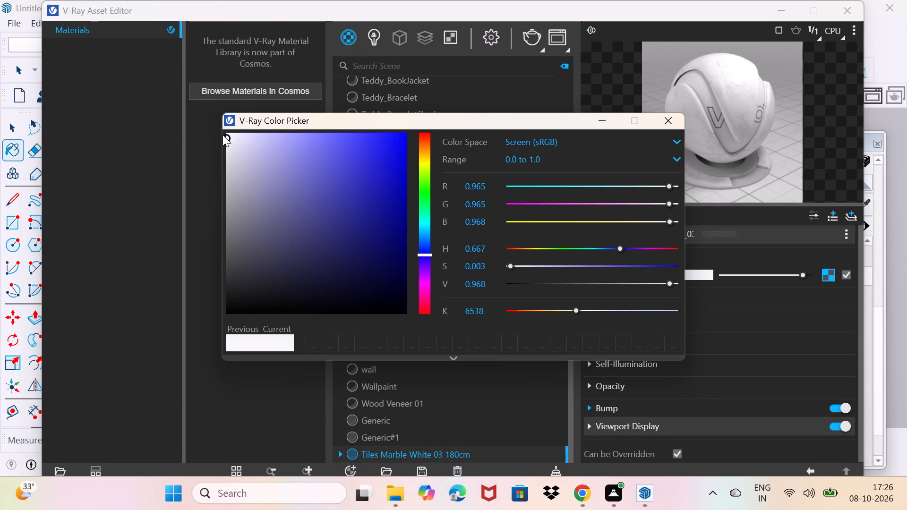
left_click_drag(225, 135, 232, 148)
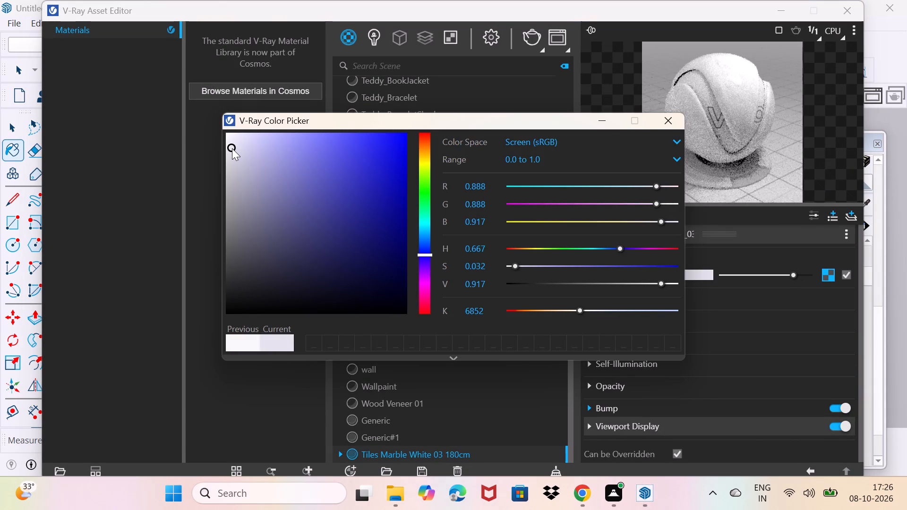
left_click_drag(232, 148, 233, 150)
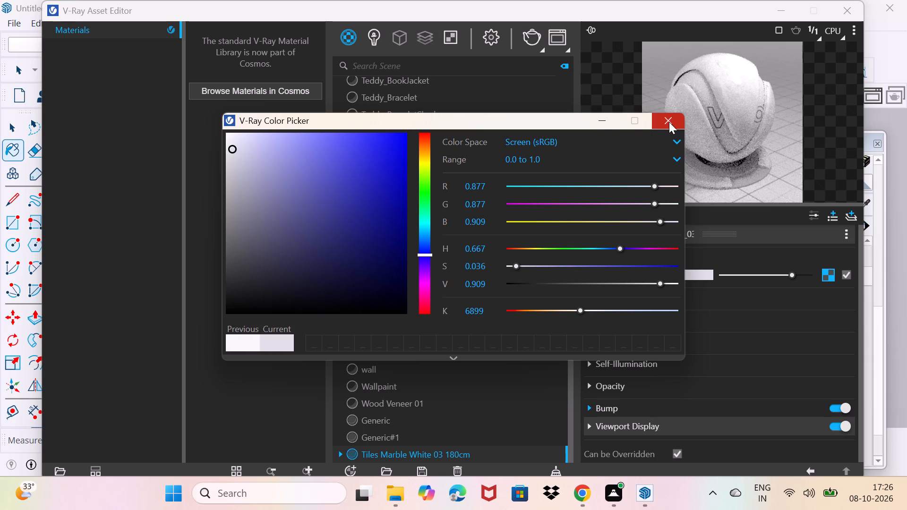
left_click(598, 120)
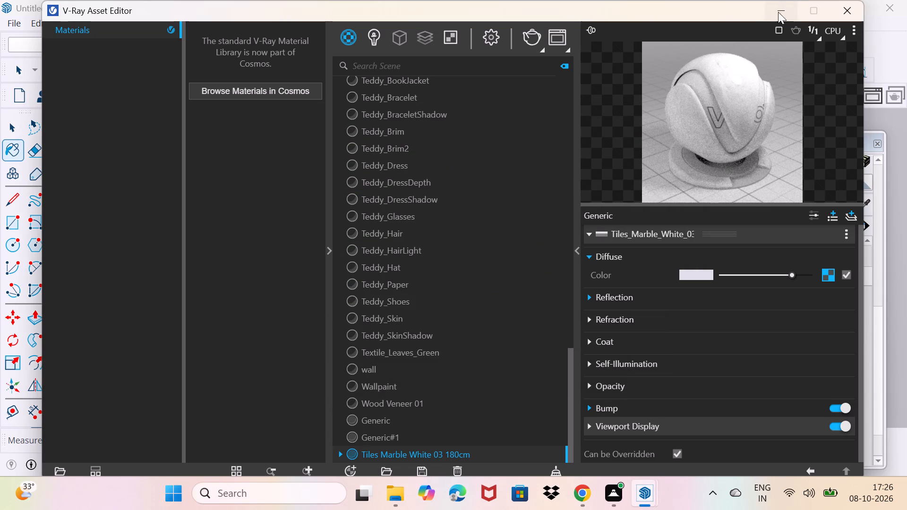
left_click(781, 9)
Paint the bedroom floor again with the recoloured Tiles Marble White 03 180cm material.
left_click(701, 176)
left_click(549, 266)
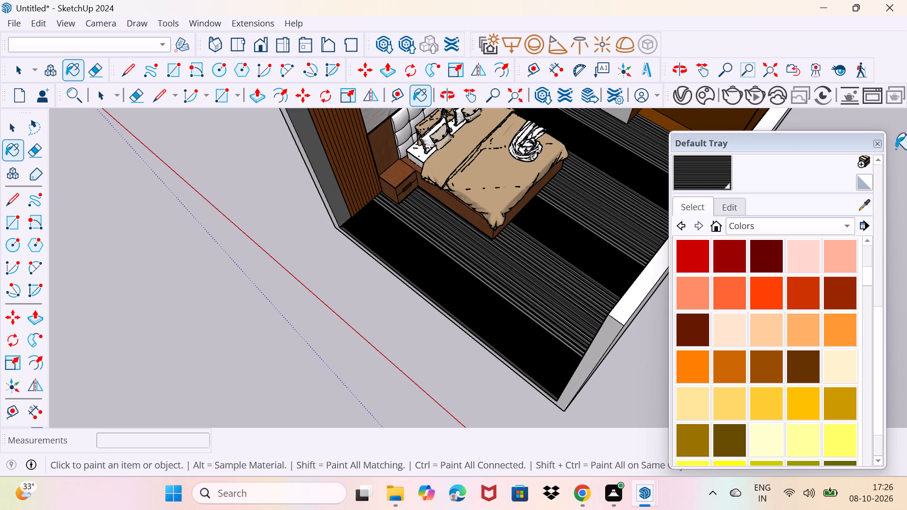
Close the Default Tray and examine the painted bedroom floor from several angles.
left_click(876, 144)
middle_click_drag(669, 236, 704, 151)
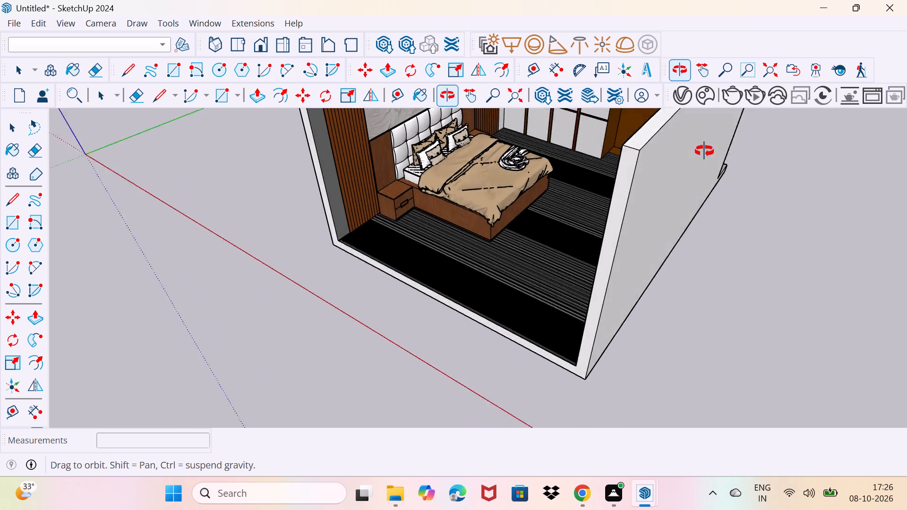
middle_click_drag(704, 151, 719, 272)
middle_click_drag(668, 299, 673, 217)
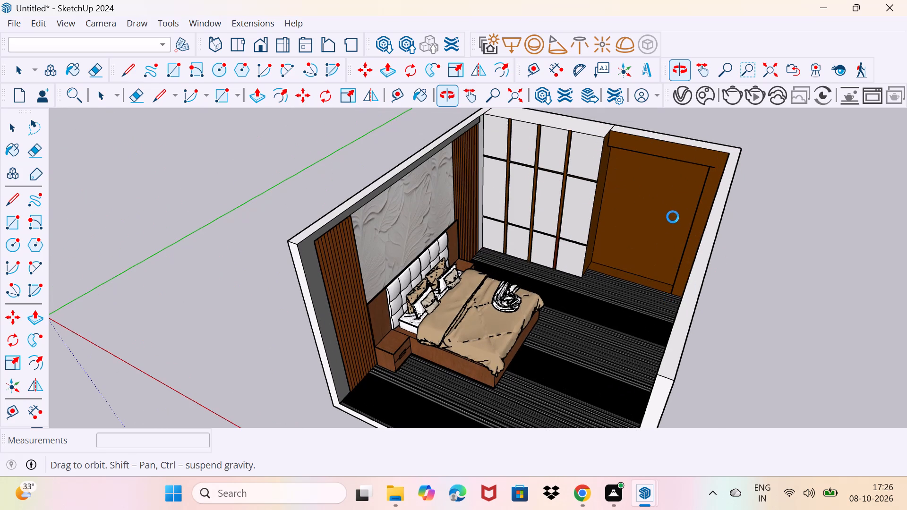
middle_click_drag(673, 217, 673, 215)
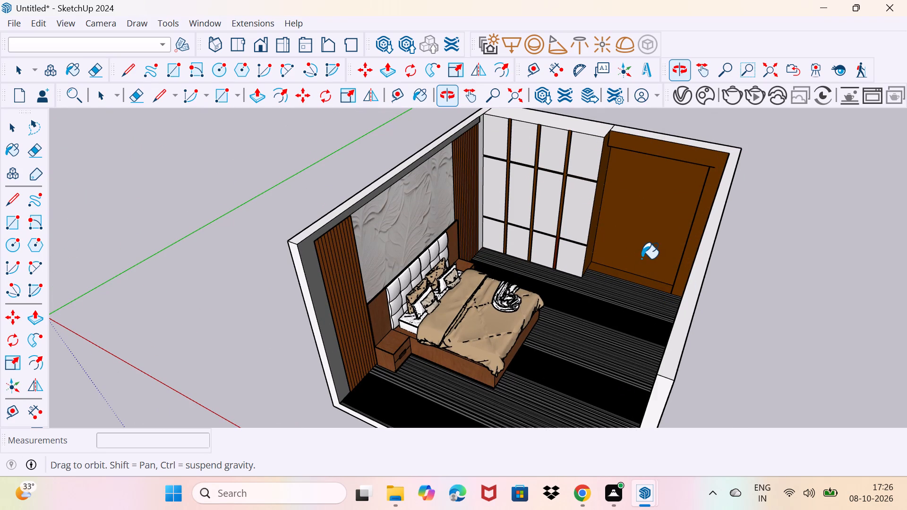
left_click(878, 147)
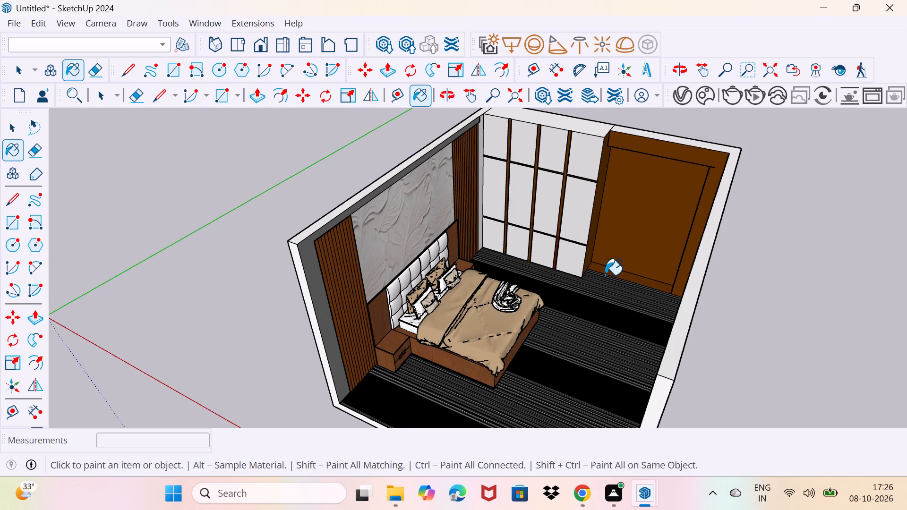
middle_click_drag(619, 310, 599, 302, "shift")
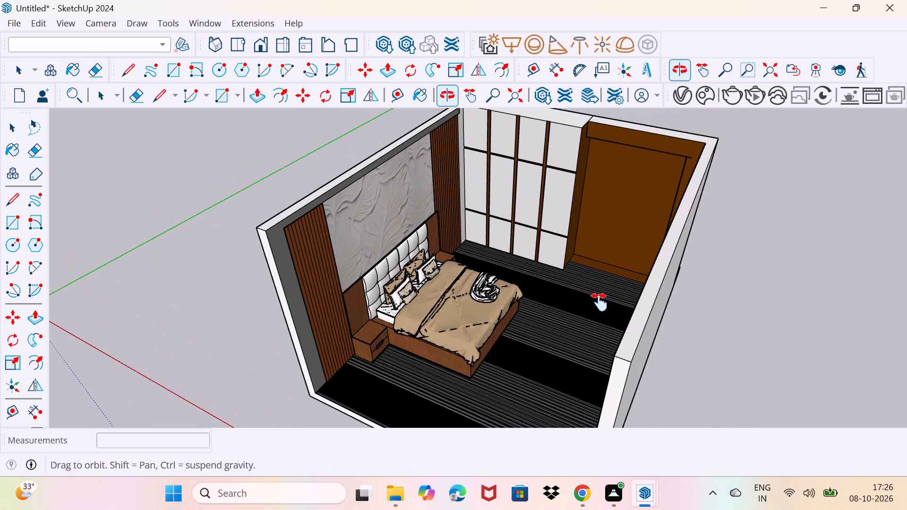
middle_click_drag(599, 302, 592, 287, "shift")
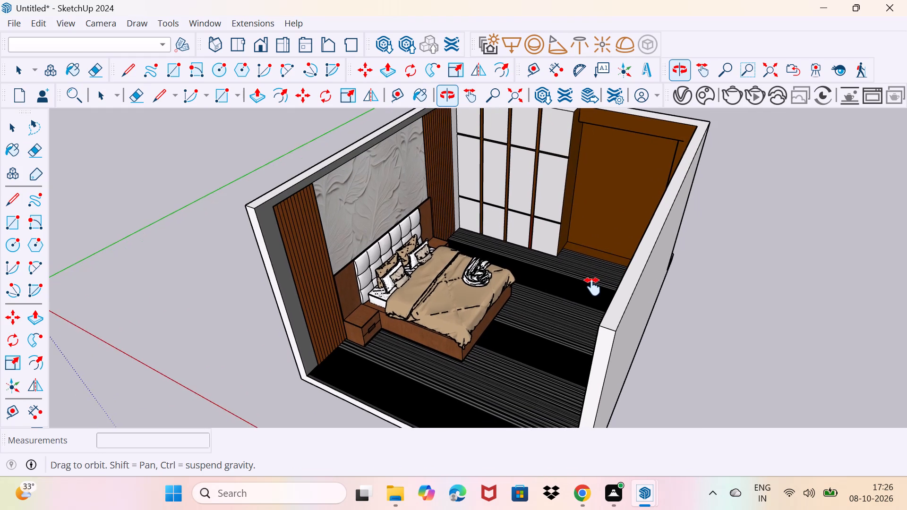
Frame the bedroom from its open side, run a V-Ray test render, and inspect the marble floor and walls before closing it.
middle_click_drag(592, 287, 595, 290, "shift")
middle_click_drag(569, 334, 583, 292, "shift")
middle_click_drag(573, 333, 573, 310, "shift")
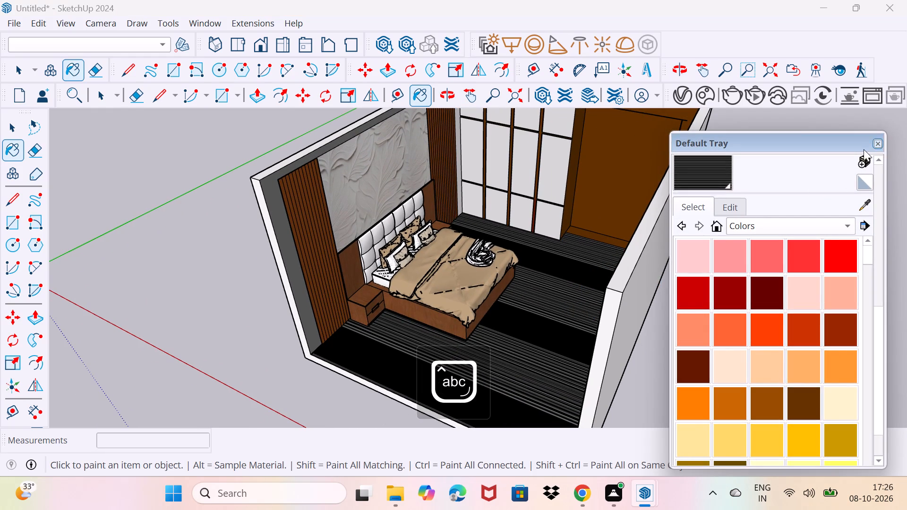
middle_click_drag(570, 337, 445, 405, "shift")
middle_click_drag(445, 401, 460, 379)
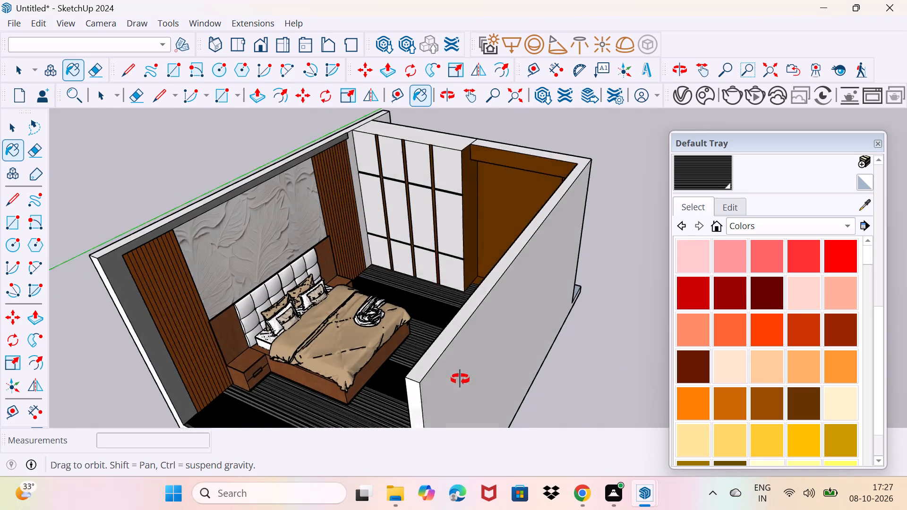
middle_click_drag(460, 379, 535, 313)
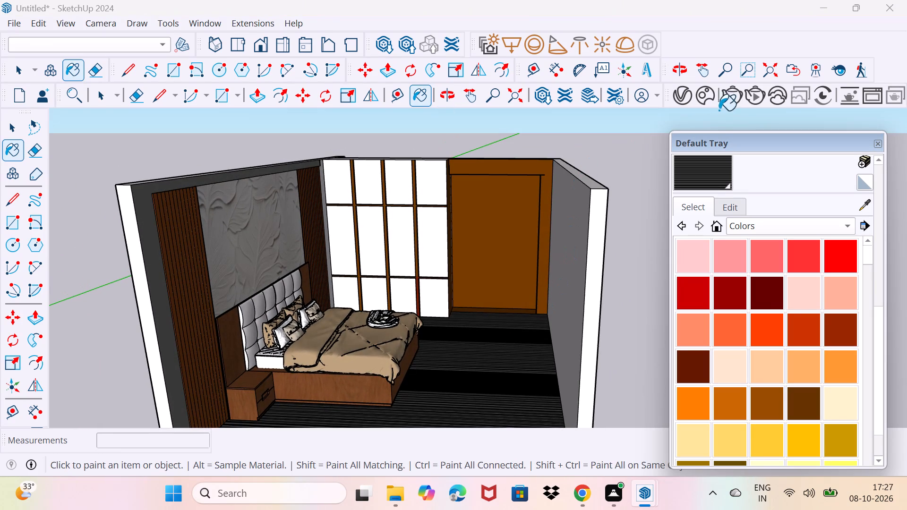
left_click(735, 100)
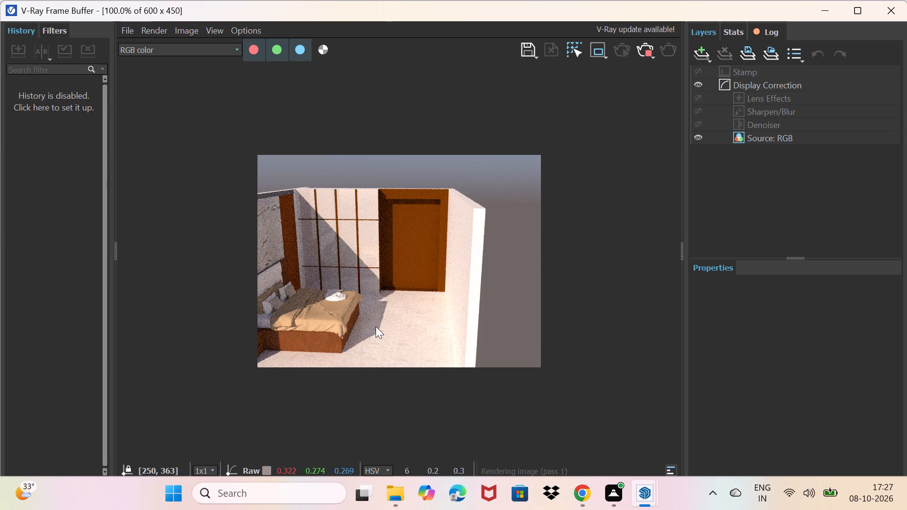
scroll(367, 355, "up", 2)
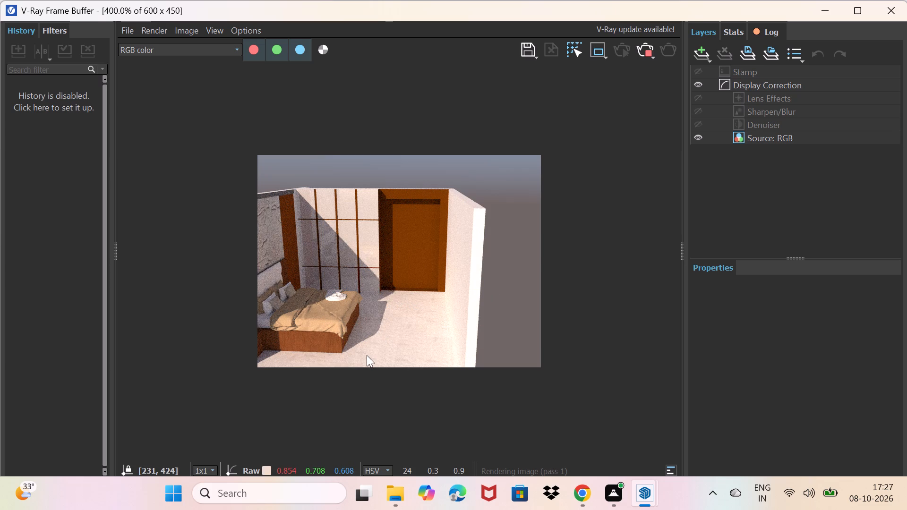
scroll(367, 355, "up", 3)
scroll(369, 348, "down", 4)
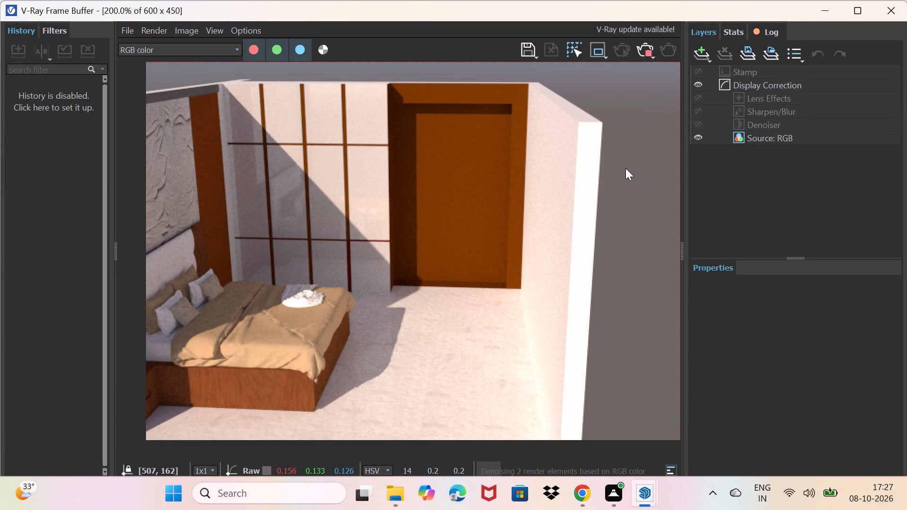
scroll(625, 168, "down", 3)
scroll(430, 263, "up", 3)
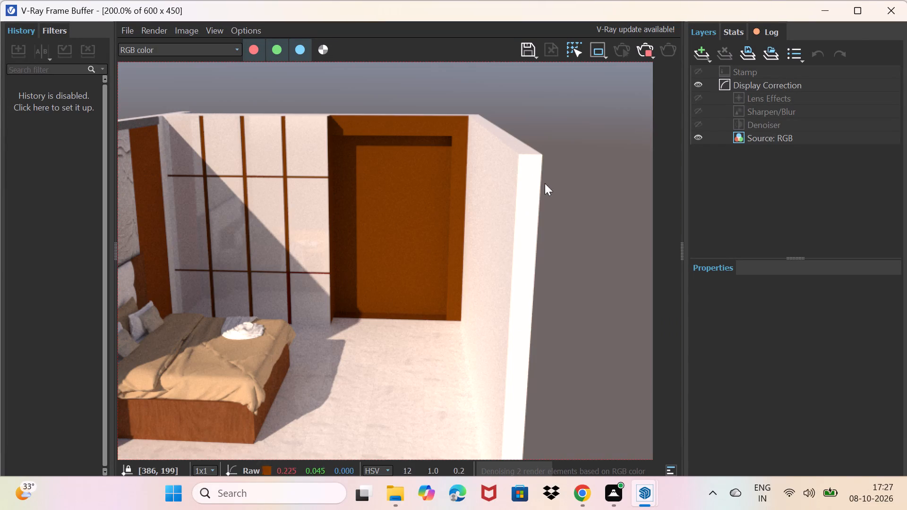
left_click(887, 11)
Draw a rectangle of about 4' 9/16" by 11 1/4" to close the gap at the head of the brown door recess.
scroll(496, 257, "down", 2)
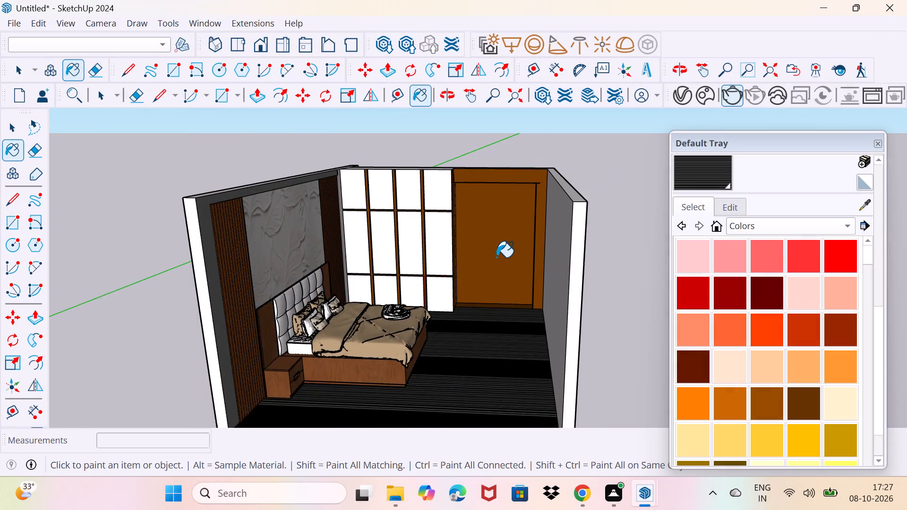
key("space")
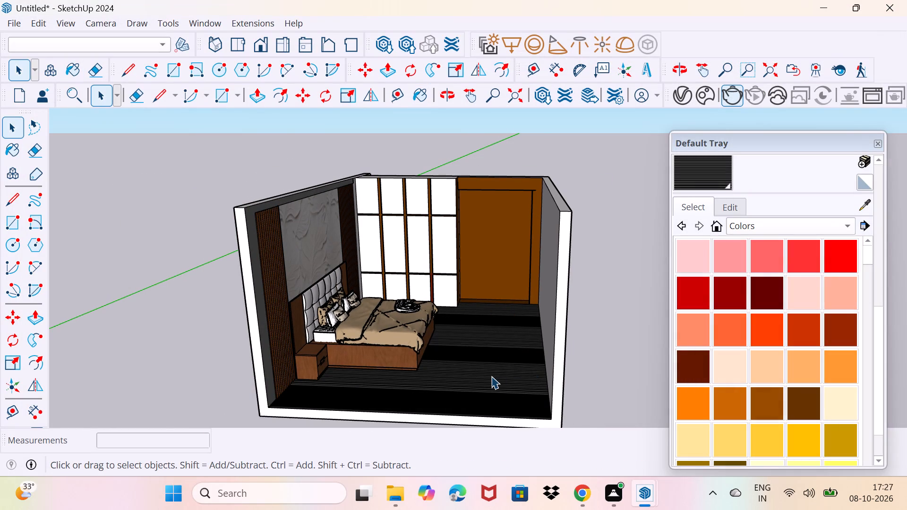
middle_click_drag(491, 376, 339, 406)
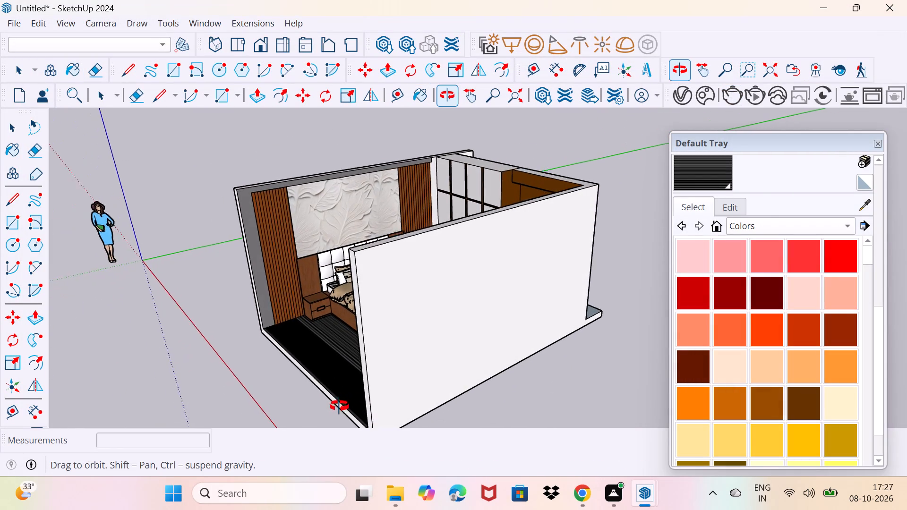
middle_click_drag(339, 406, 466, 355)
scroll(497, 245, "up", 2)
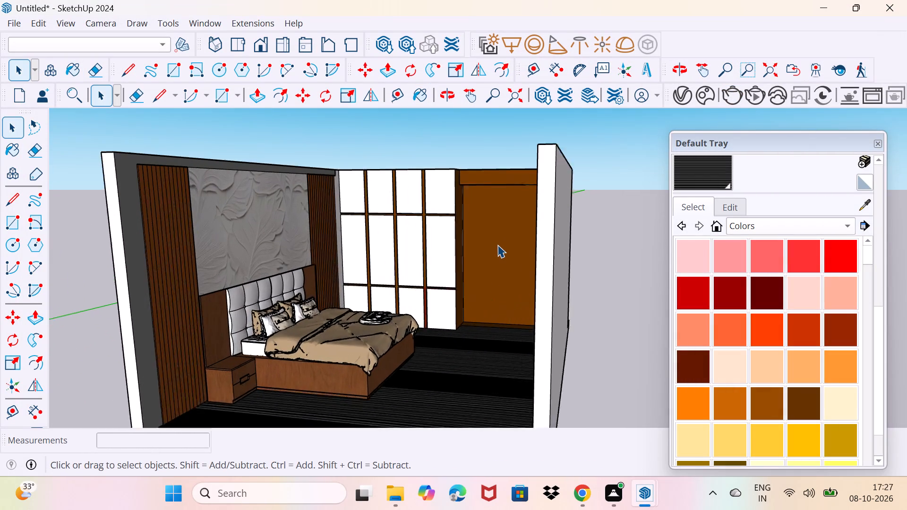
scroll(497, 245, "up", 9)
scroll(485, 240, "down", 2)
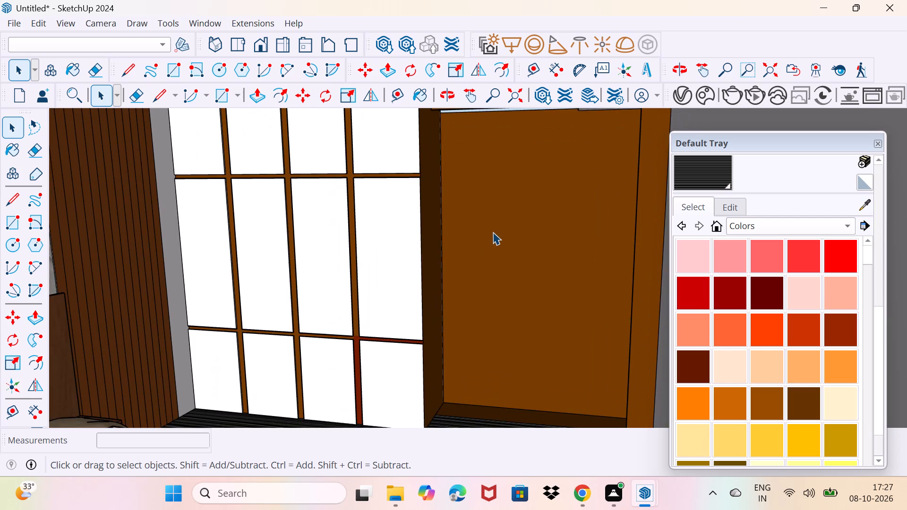
middle_click_drag(493, 232, 433, 362, "shift")
middle_click_drag(433, 368, 488, 250)
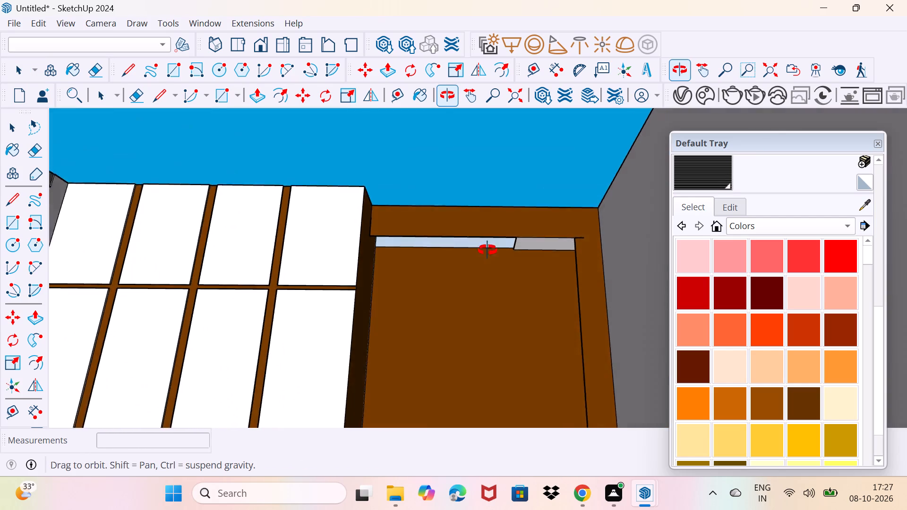
middle_click_drag(488, 250, 495, 229)
scroll(494, 277, "up", 4)
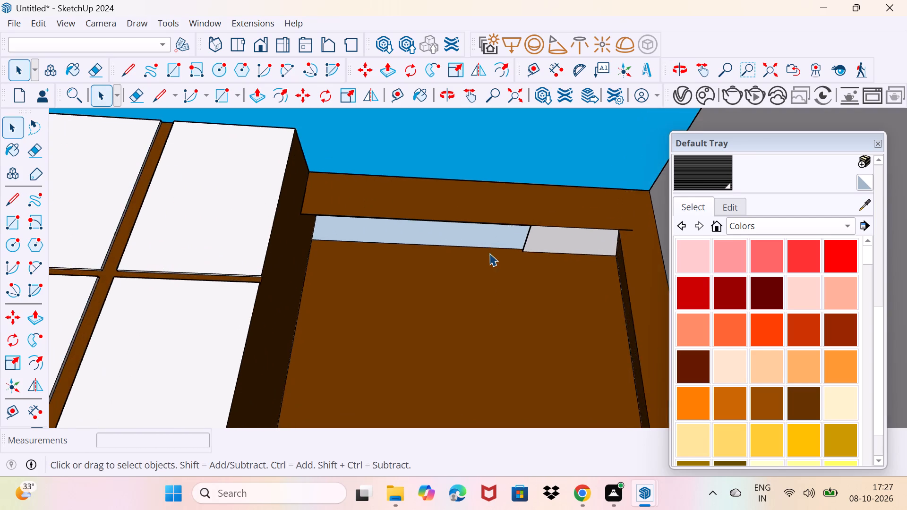
middle_click_drag(491, 252, 495, 125)
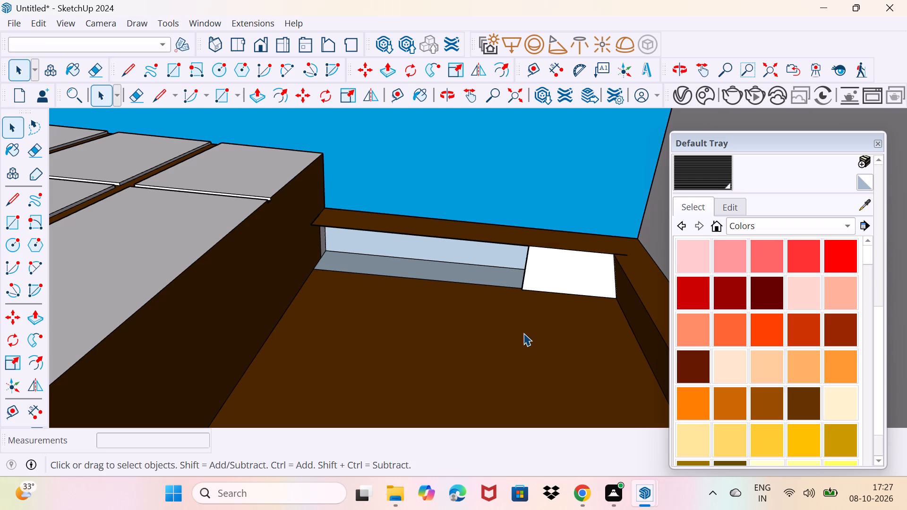
key("r")
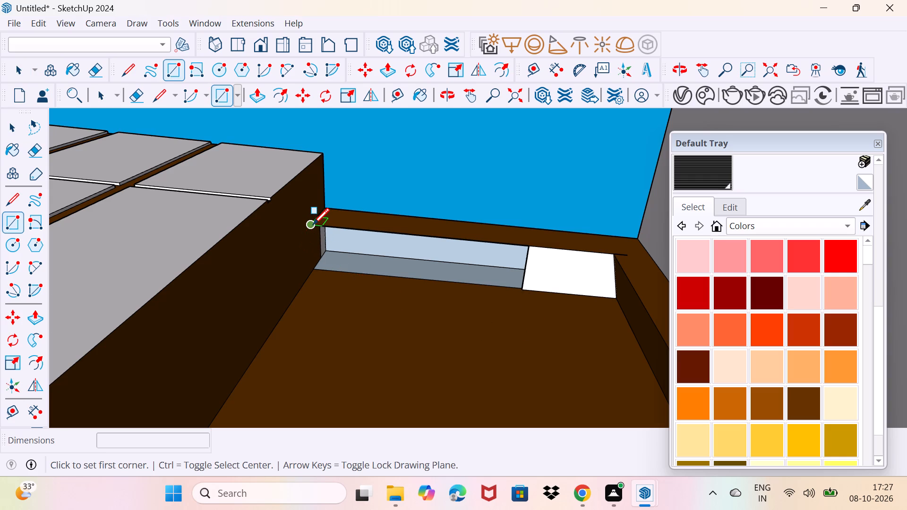
left_click_drag(313, 224, 319, 231)
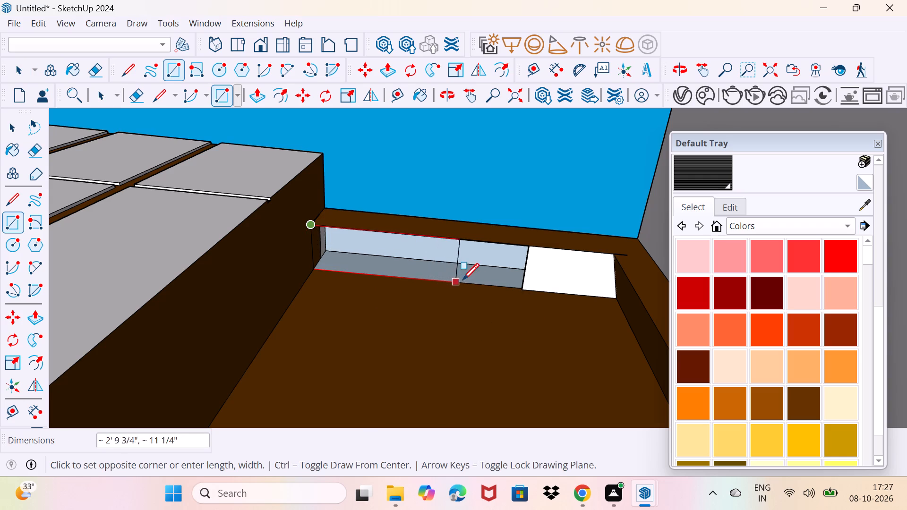
left_click(520, 284)
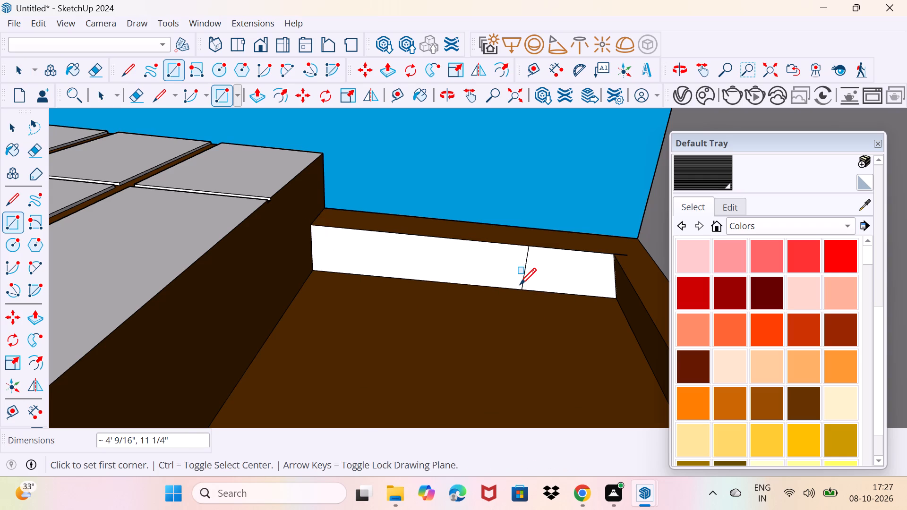
Erase the edge dividing the closing strip at the head of the door recess.
key("space")
key("e")
left_click(523, 278)
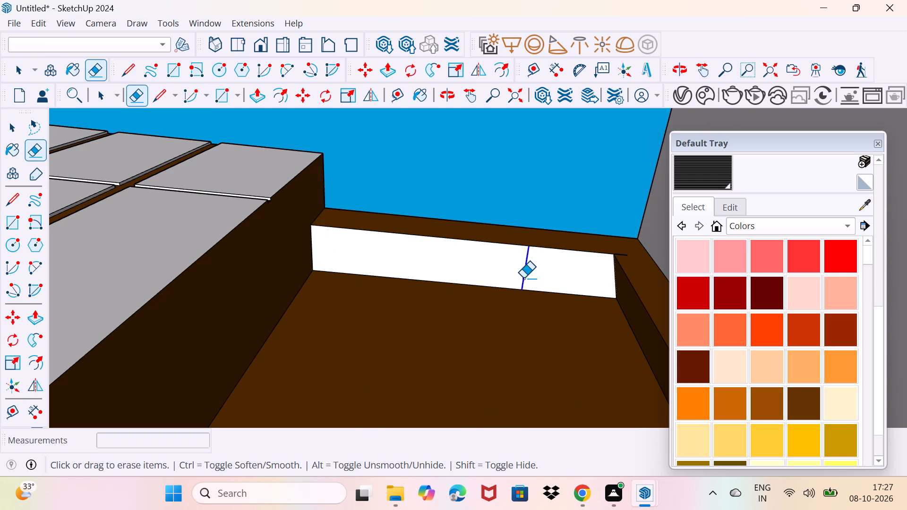
Delete the large brown panel face inside the door frame.
scroll(529, 286, "down", 4)
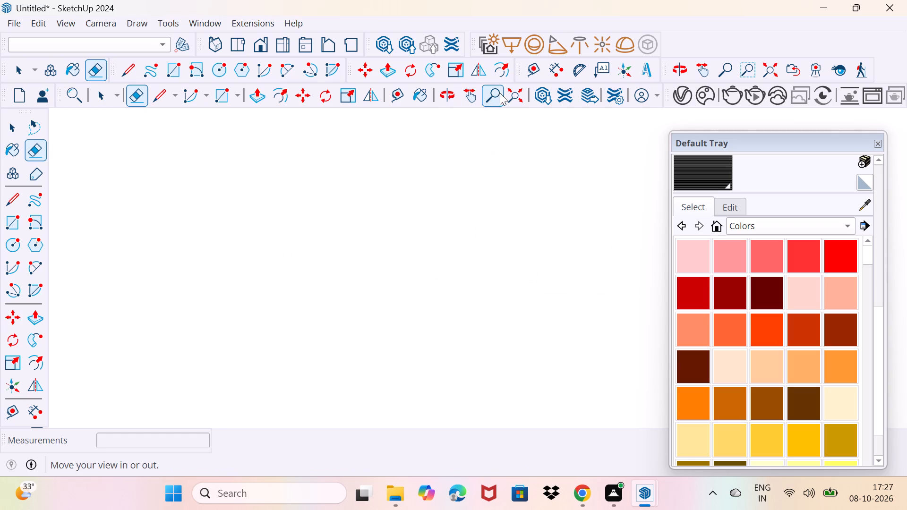
left_click(505, 93)
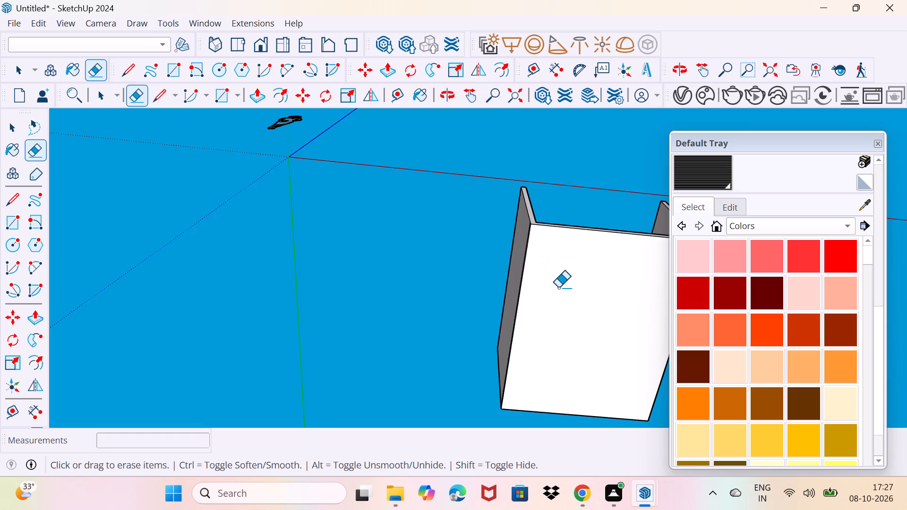
key("space")
middle_click_drag(544, 267, 705, 339)
middle_click_drag(551, 279, 373, 407)
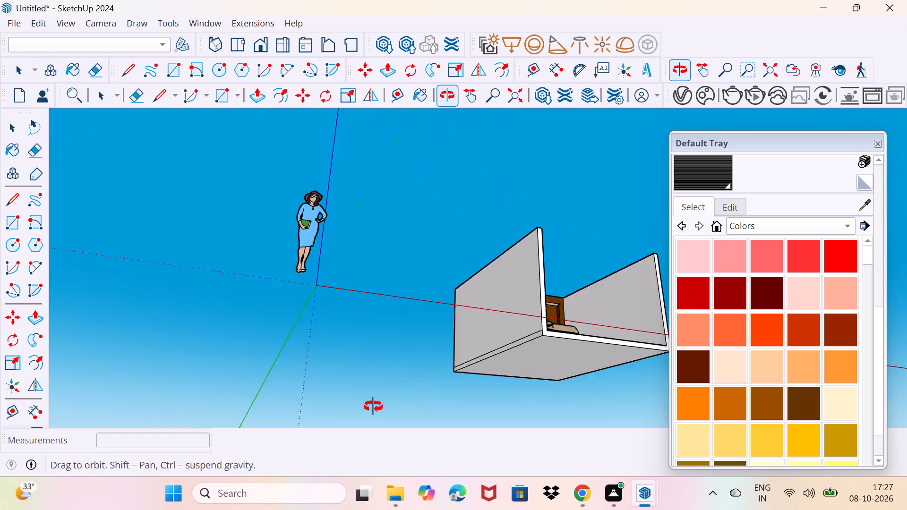
middle_click_drag(373, 407, 338, 450)
key("space")
left_click(592, 293)
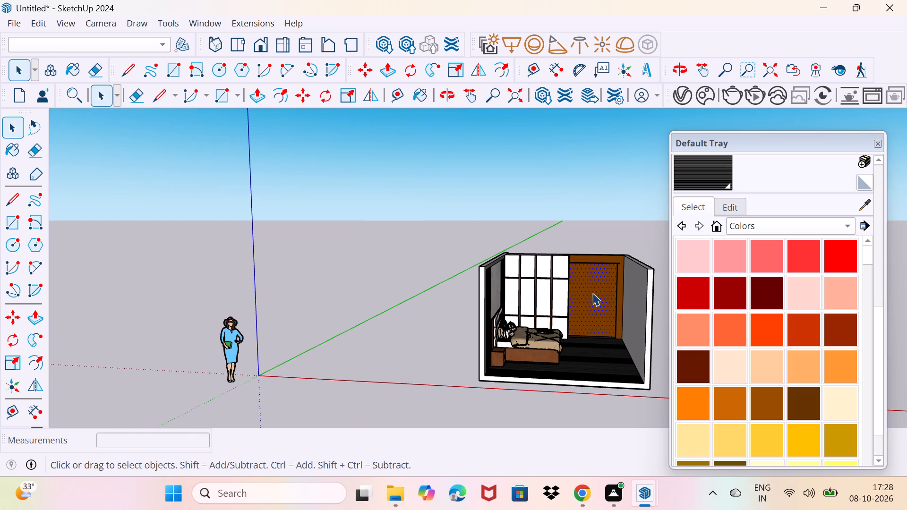
key("Delete")
Paint the threshold strip at the bottom of the door opening with the Tiles Marble White 03 180cm floor material.
middle_click_drag(584, 302, 548, 177)
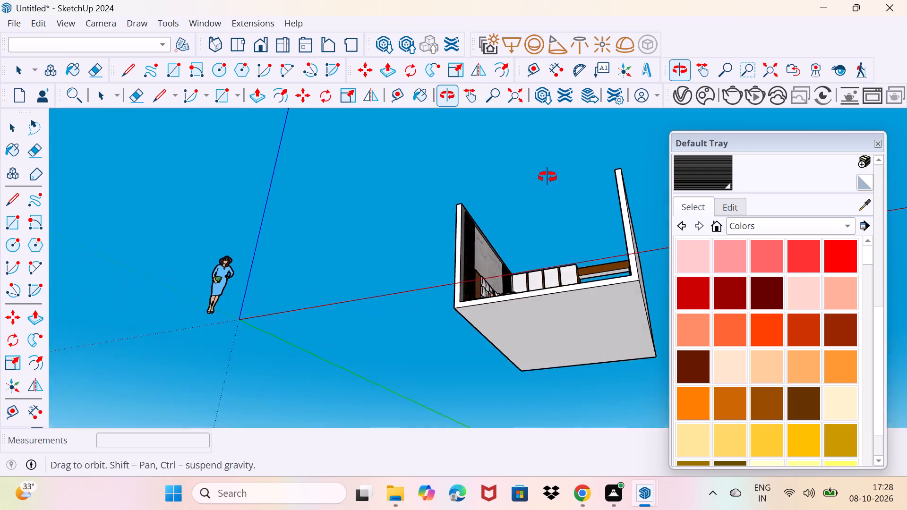
middle_click_drag(548, 177, 558, 191)
scroll(583, 254, "up", 12)
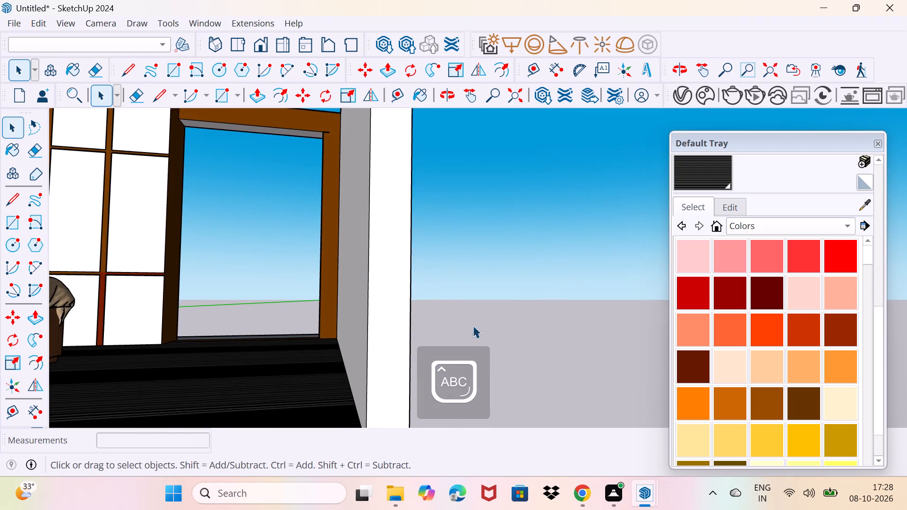
scroll(331, 200, "up", 1)
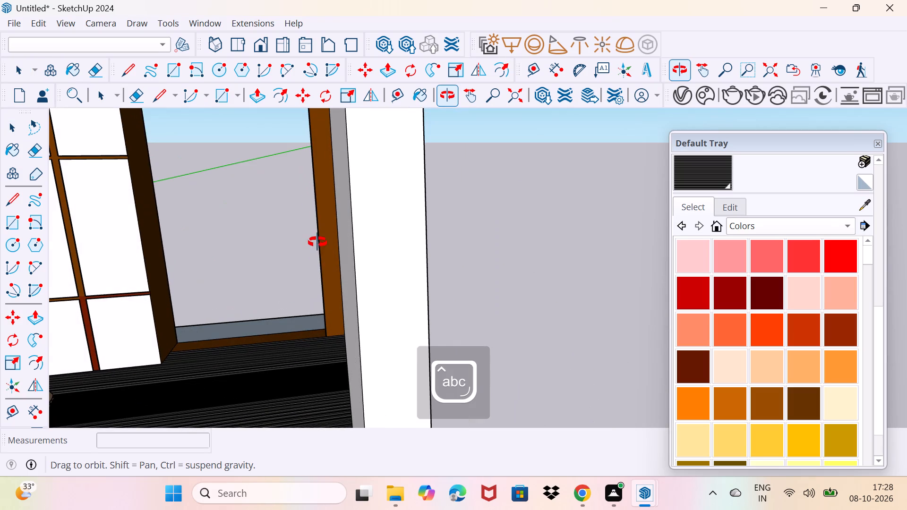
scroll(259, 340, "up", 4)
middle_click_drag(251, 311, 209, 372)
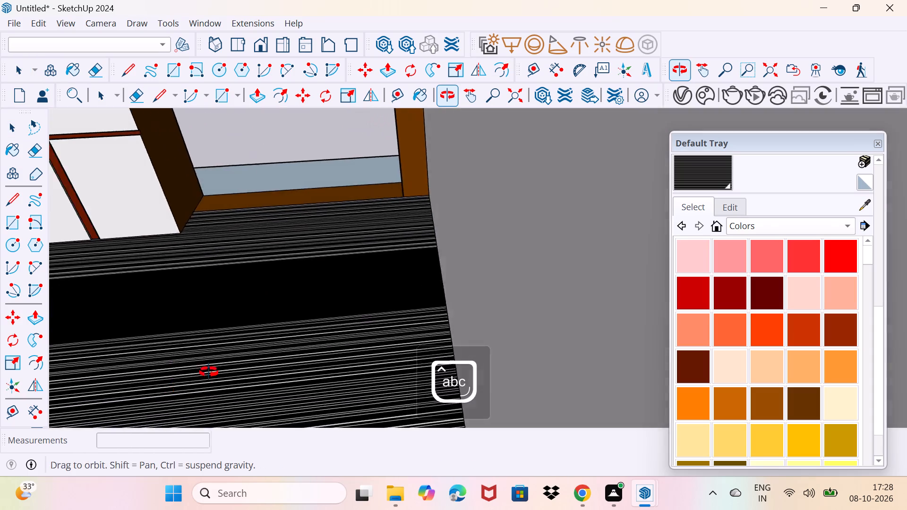
middle_click_drag(209, 372, 250, 324)
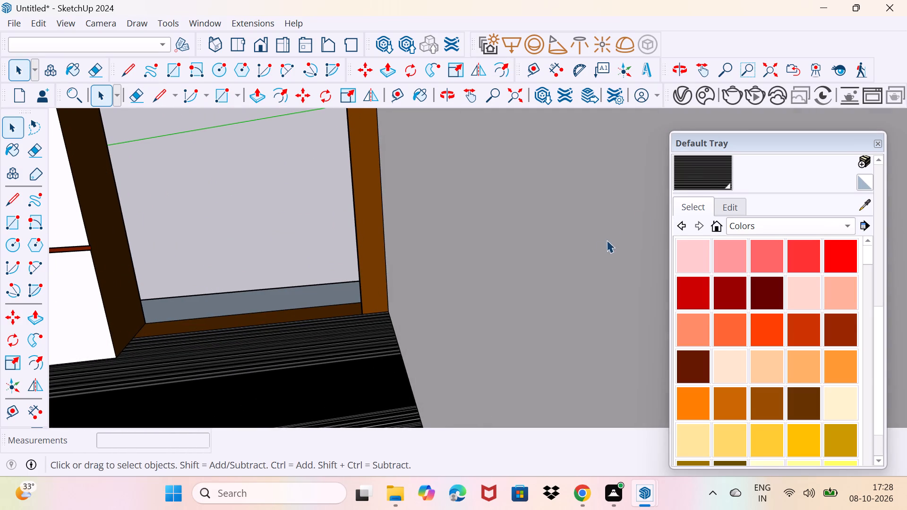
left_click(699, 175)
left_click(292, 294)
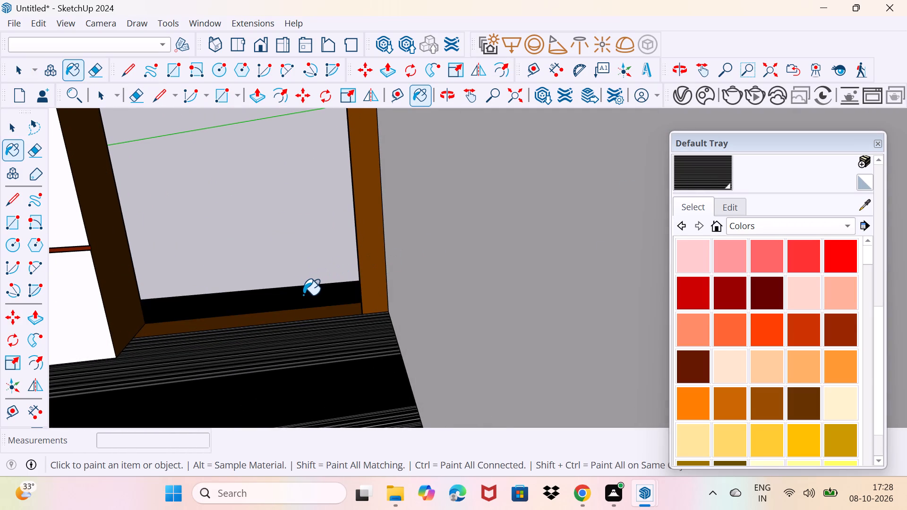
Paint the head strip of the door opening with the same Tiles Marble White 03 180cm material.
scroll(313, 292, "down", 4)
middle_click_drag(315, 290, 353, 427, "shift")
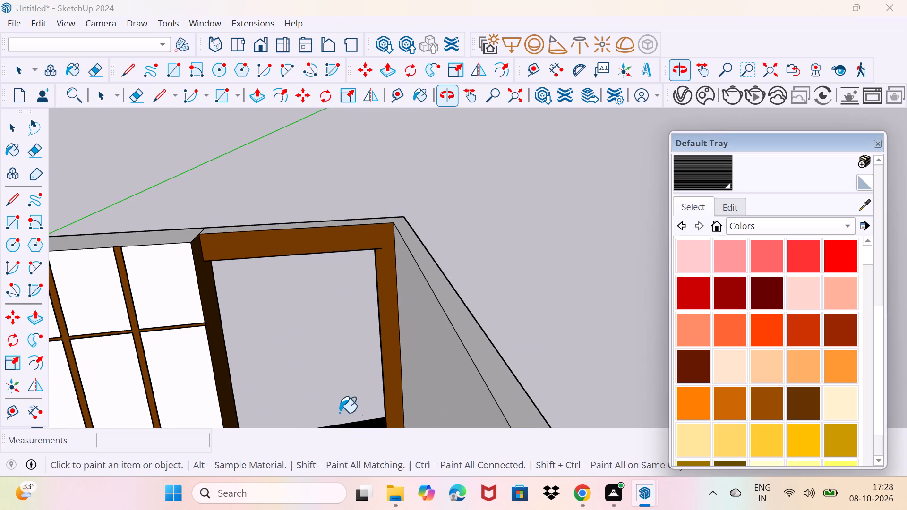
middle_click_drag(341, 391, 362, 472)
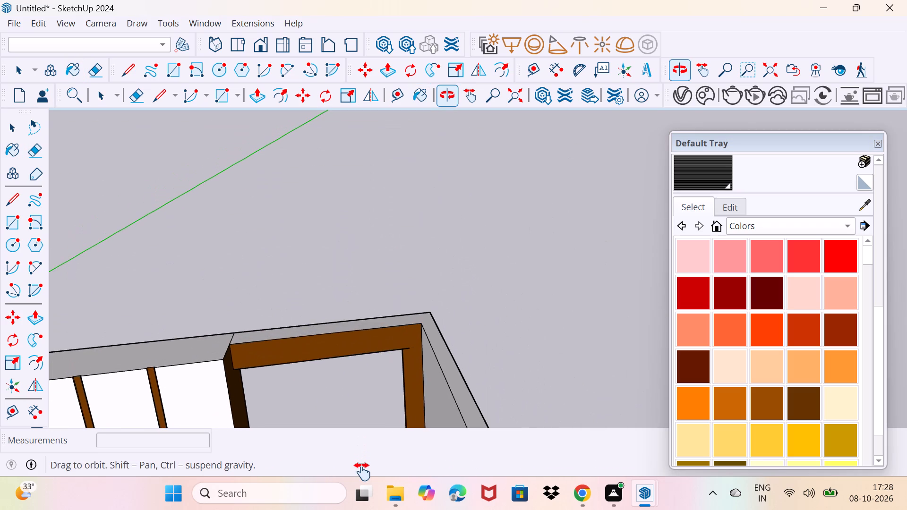
middle_click_drag(362, 472, 423, 274)
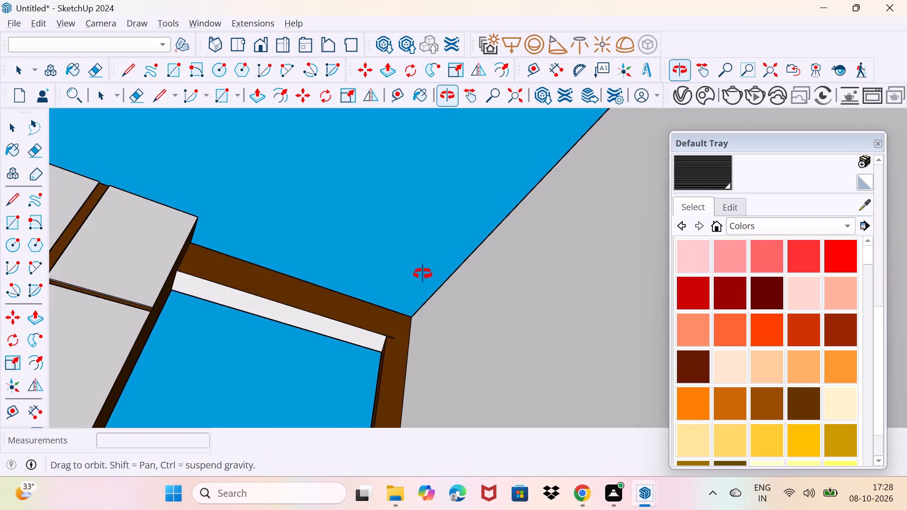
middle_click_drag(423, 274, 444, 270)
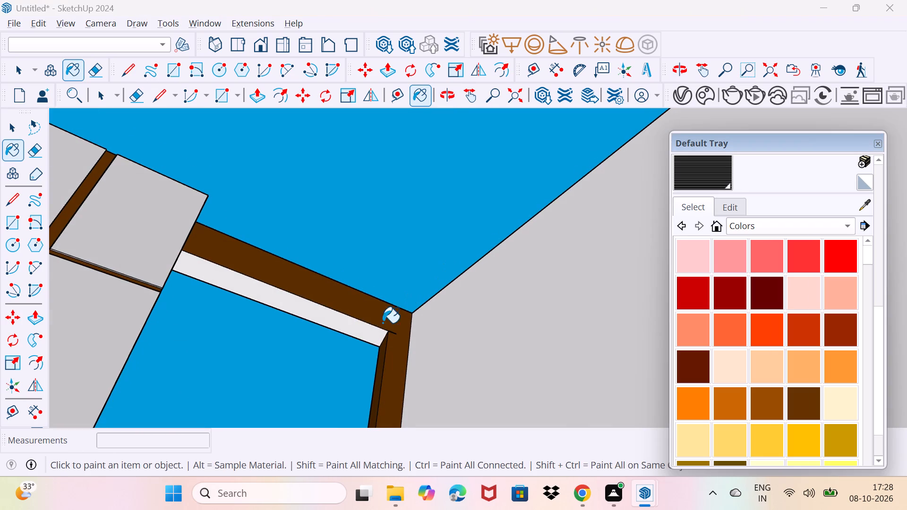
left_click(351, 331)
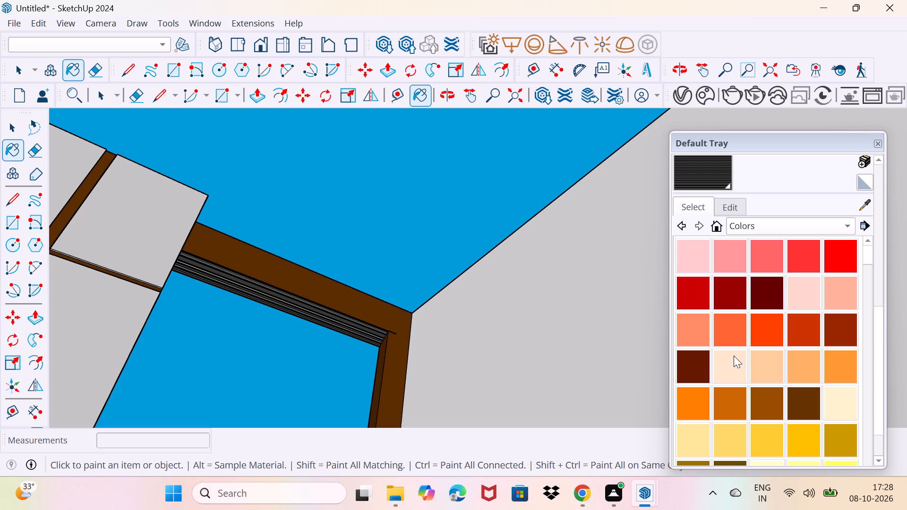
Paint the underside of the door opening's head with the dark brown swatch from the Colors collection.
left_click(808, 403)
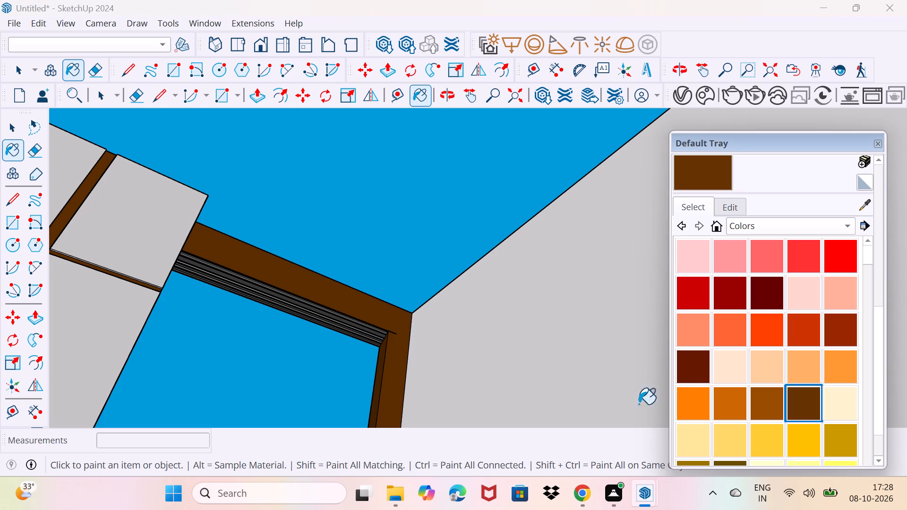
left_click(321, 318)
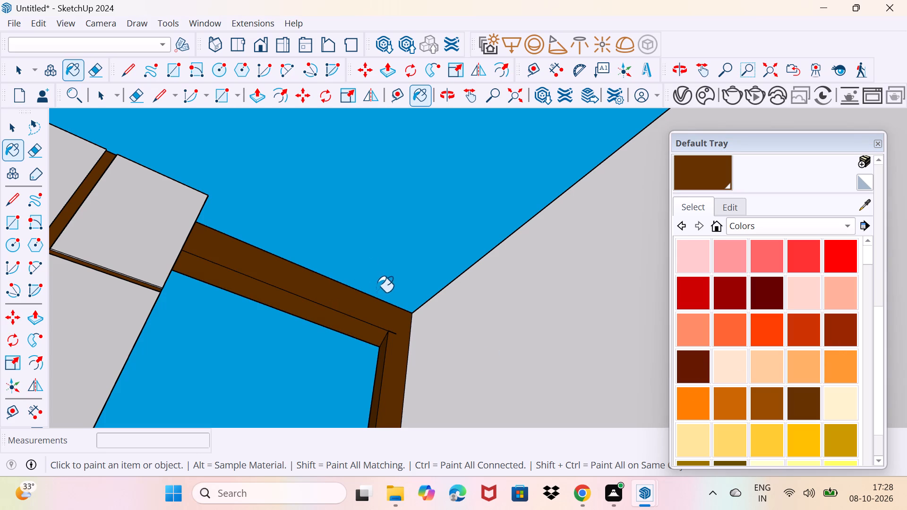
Paint the door frame face, the threshold and the inner side jamb with the dark brown material from the Wood collection.
middle_click_drag(376, 292, 313, 475)
middle_click_drag(376, 230, 340, 298)
scroll(340, 298, "down", 9)
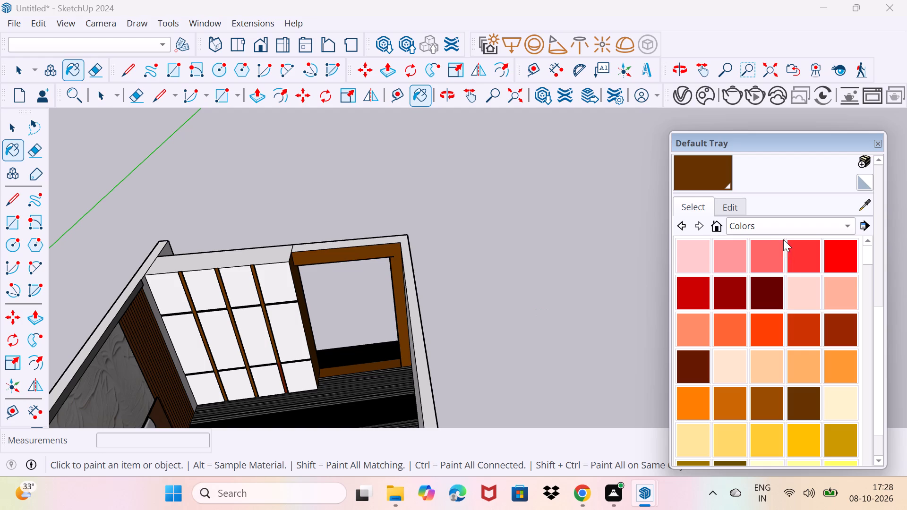
left_click(777, 229)
left_click(742, 365)
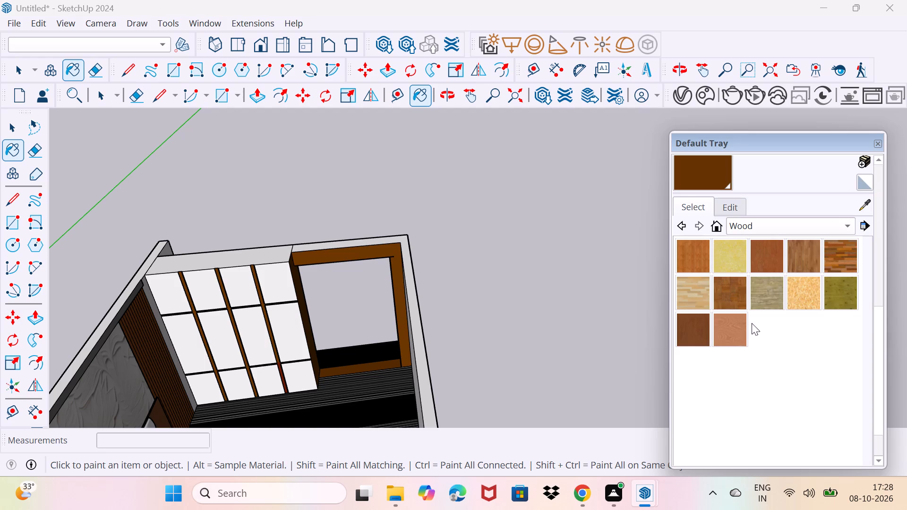
left_click(703, 338)
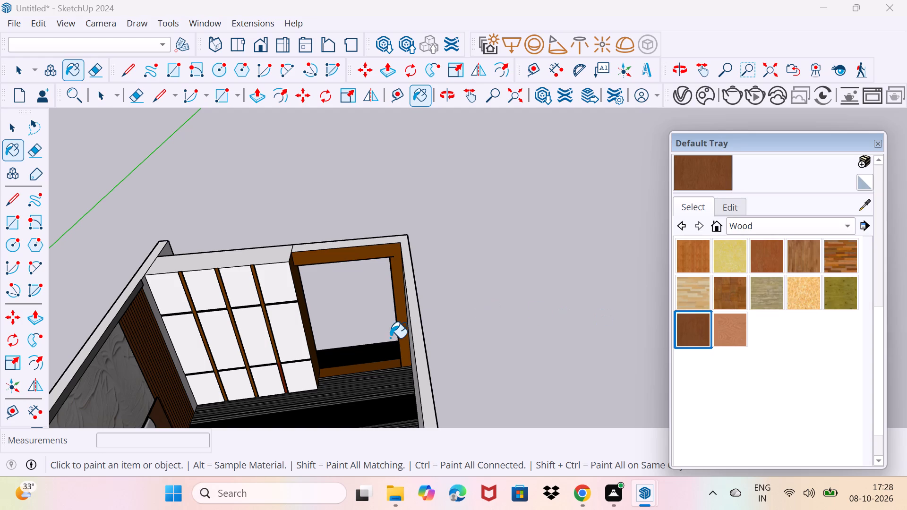
left_click(402, 333)
left_click(375, 366)
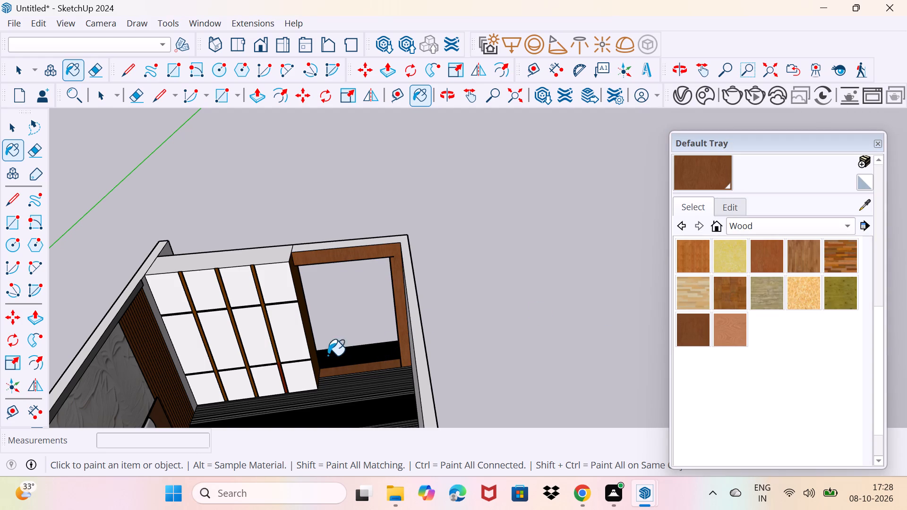
left_click(315, 352)
scroll(321, 347, "up", 2)
middle_click_drag(321, 347, 227, 340)
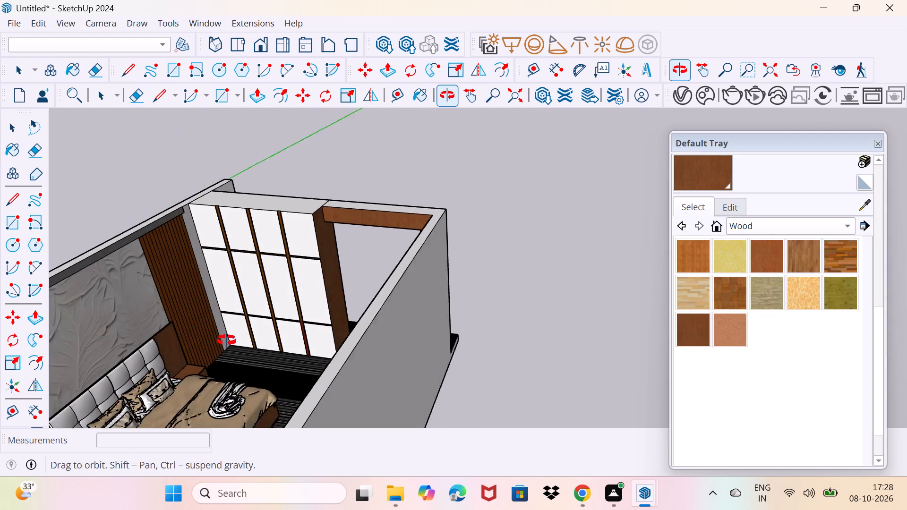
middle_click_drag(227, 340, 456, 107)
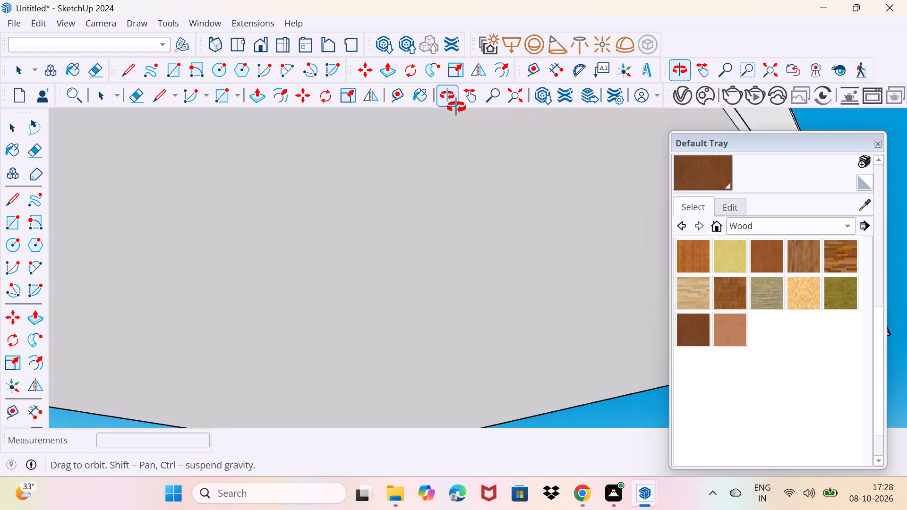
middle_click_drag(456, 107, 410, 270)
scroll(411, 267, "down", 3)
middle_click_drag(395, 358, 343, 374)
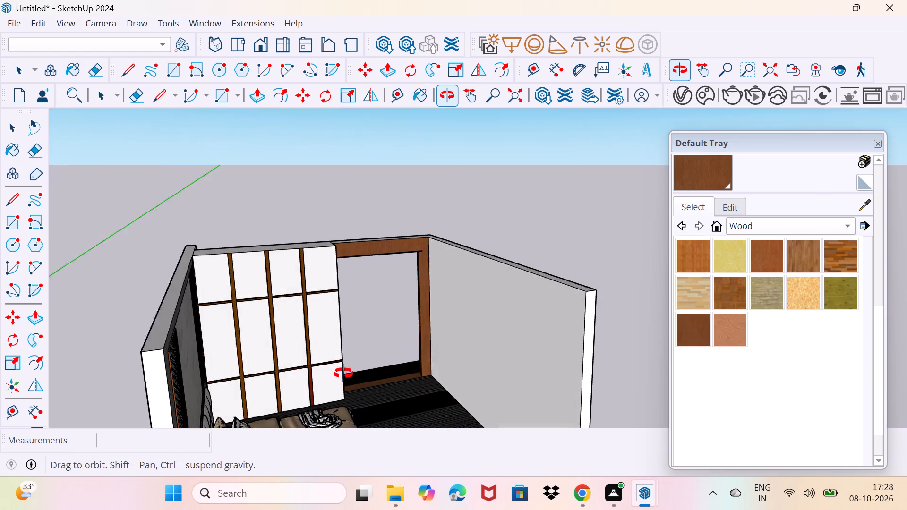
middle_click_drag(343, 374, 179, 375)
scroll(435, 357, "down", 2)
key("space")
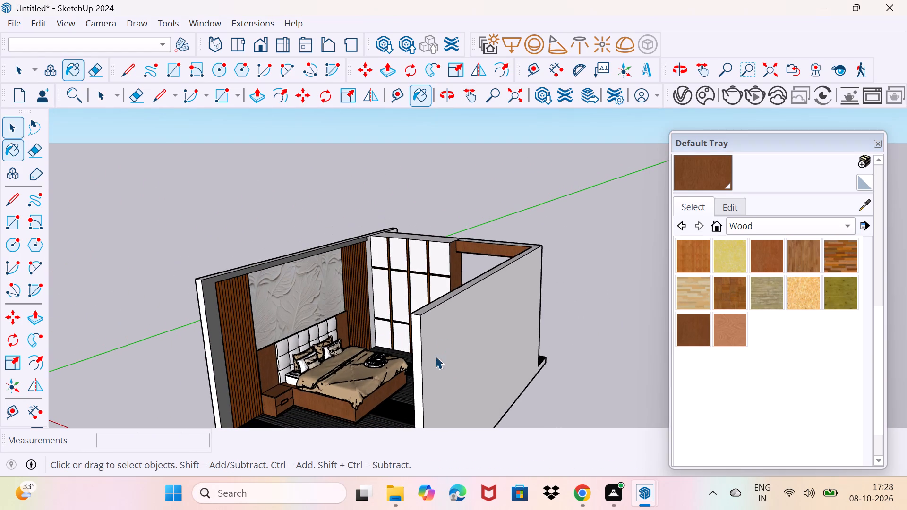
Push/Pull the floor slab's outer edge face beyond the door wall by about 9'.
scroll(553, 366, "down", 1)
middle_click_drag(553, 366, 127, 338)
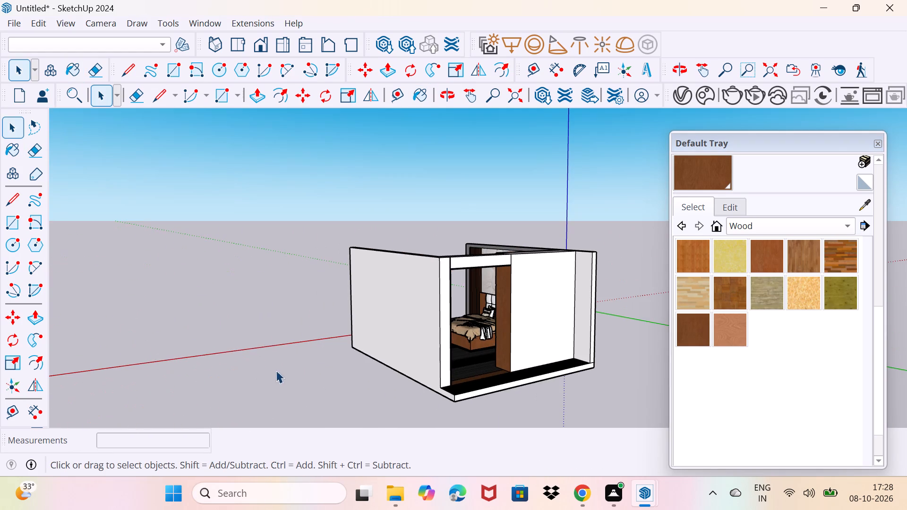
scroll(502, 398, "up", 3)
left_click(461, 392)
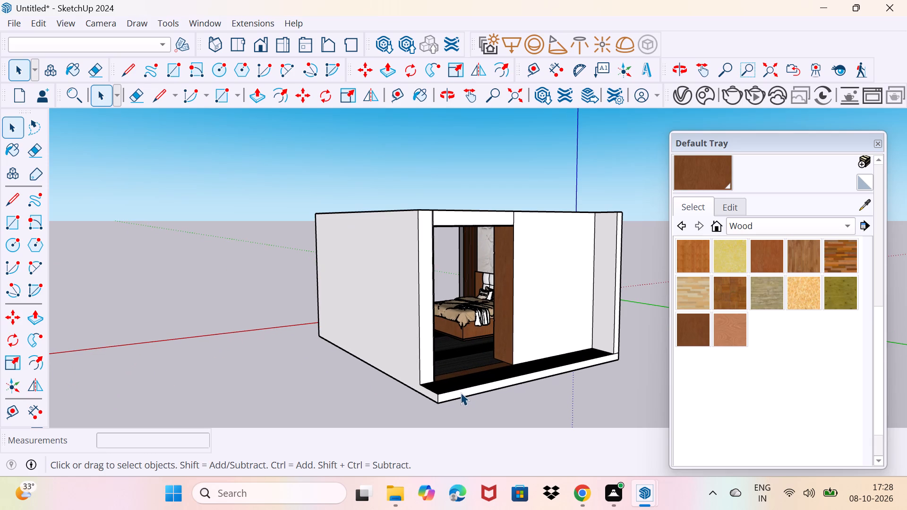
key("p")
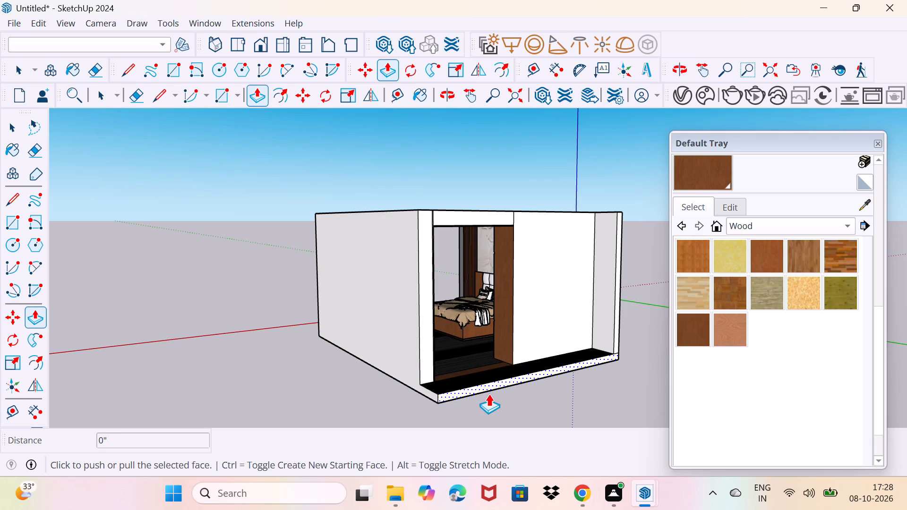
left_click(469, 389)
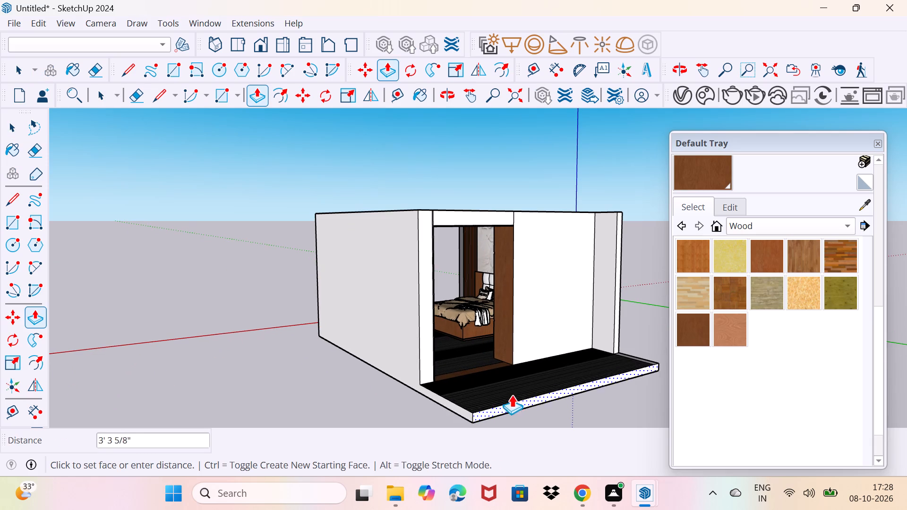
scroll(556, 412, "down", 2)
middle_click_drag(565, 415, 526, 356, "shift")
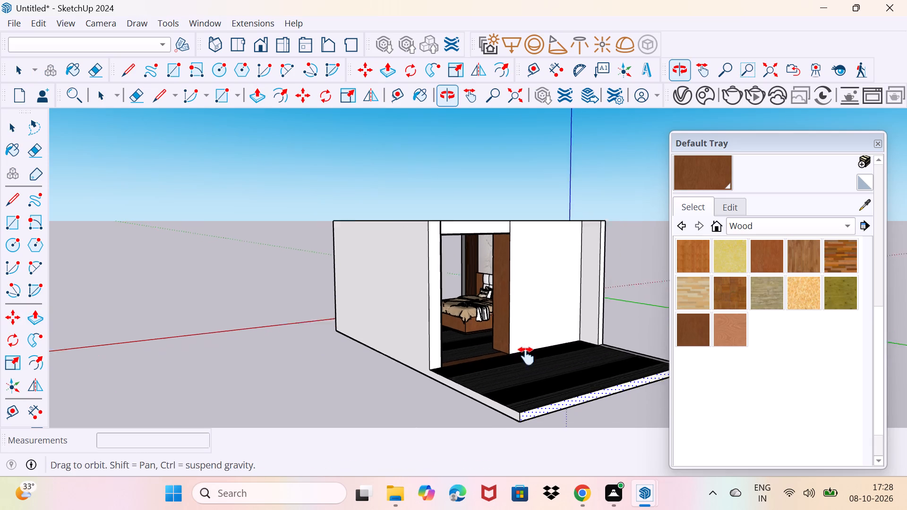
middle_click_drag(526, 356, 520, 350, "shift")
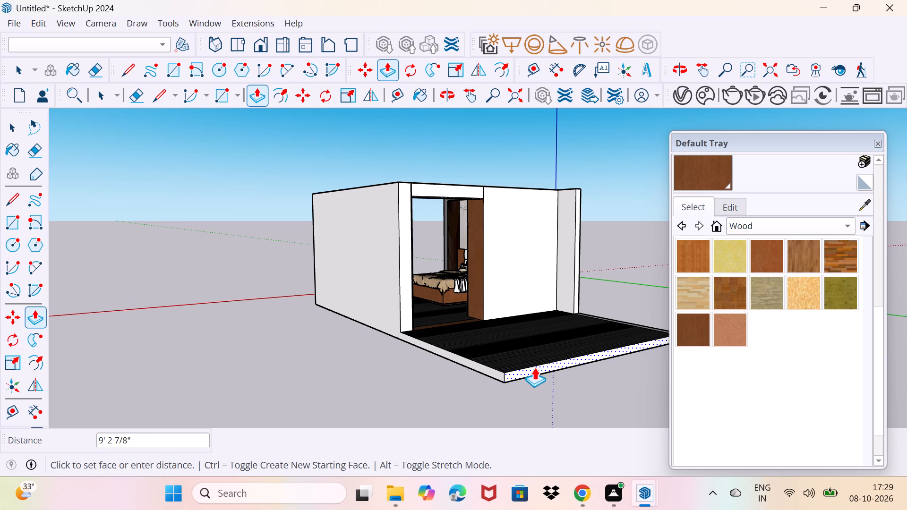
left_click(533, 367)
key("space")
scroll(525, 363, "down", 3)
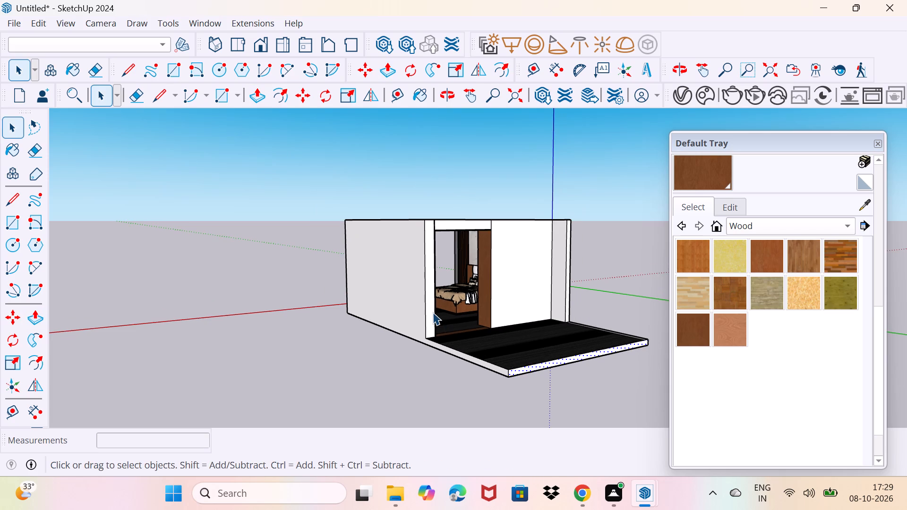
Push/Pull the end face of the side wall next to the door out to the extended floor slab's outer edge.
scroll(433, 312, "up", 2)
left_click(428, 314)
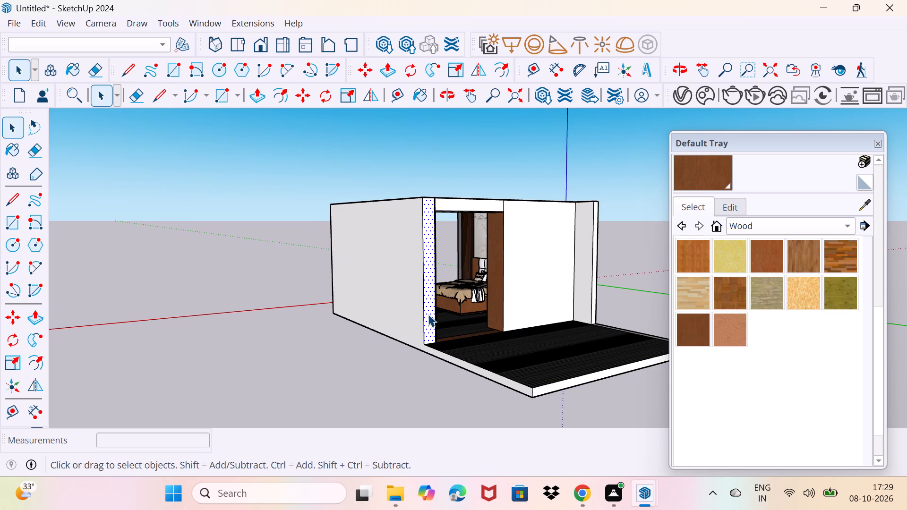
key("p")
left_click(428, 314)
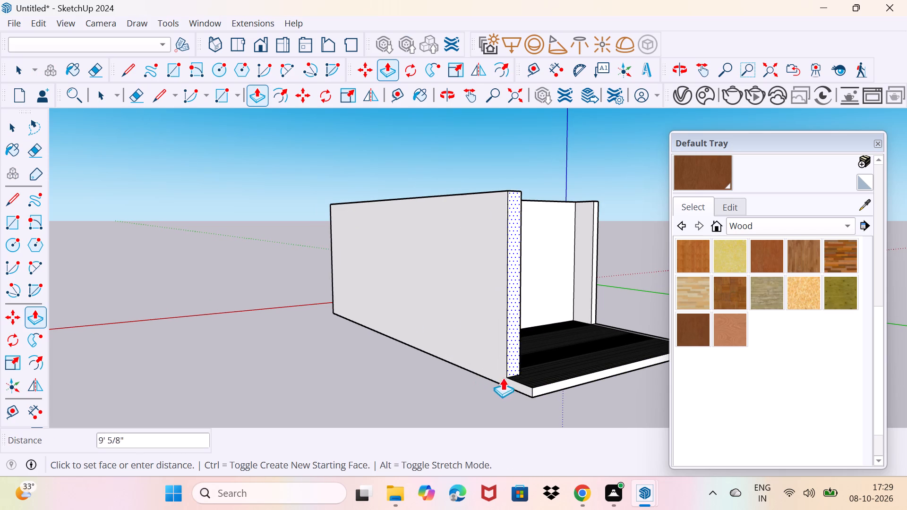
left_click(544, 392)
middle_click_drag(578, 330, 497, 357)
key("space")
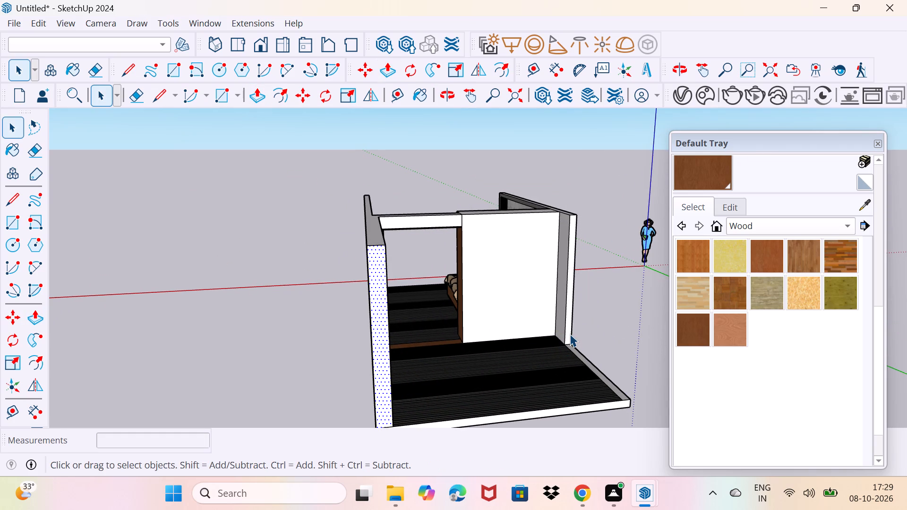
Push/Pull the end face of the headboard-side wall about 9' 1" out to the extended floor slab's outer edge.
left_click(566, 331)
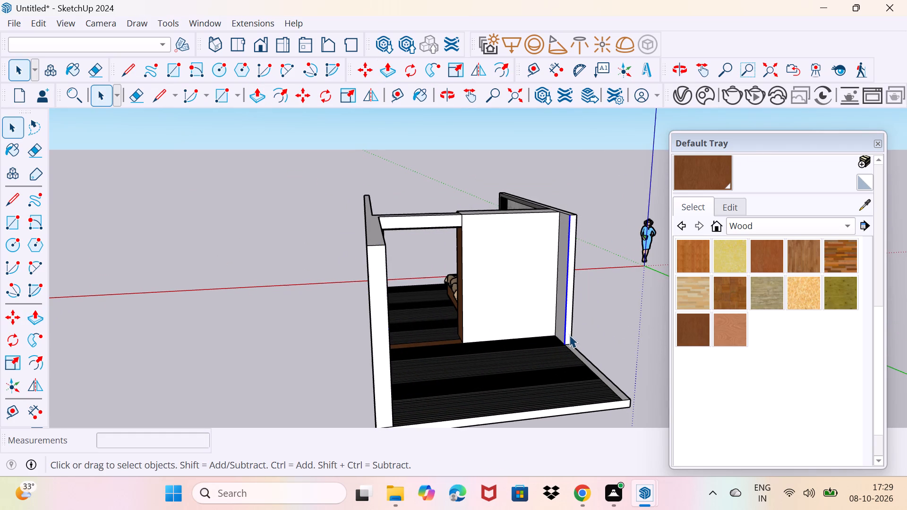
left_click_drag(567, 336, 599, 307)
left_click(570, 324)
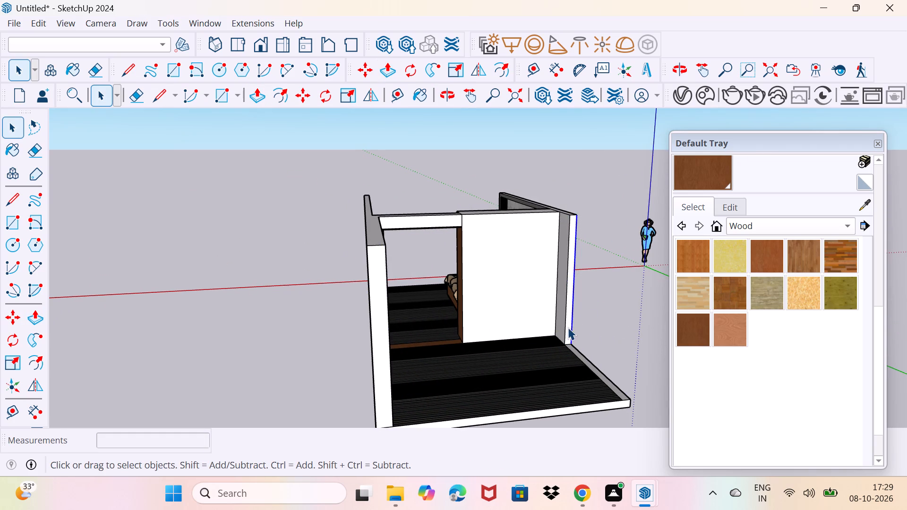
scroll(566, 327, "up", 5)
left_click_drag(581, 321, 594, 311)
left_click(570, 320)
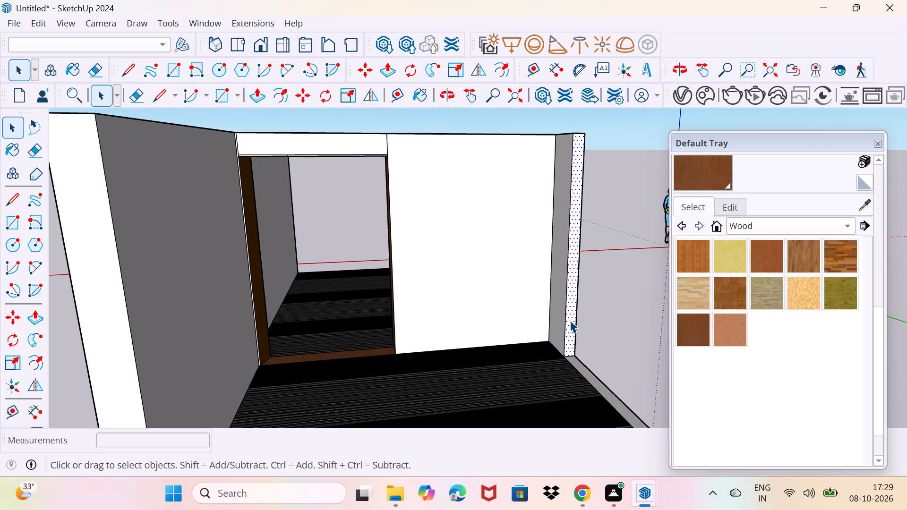
key("p")
left_click(570, 320)
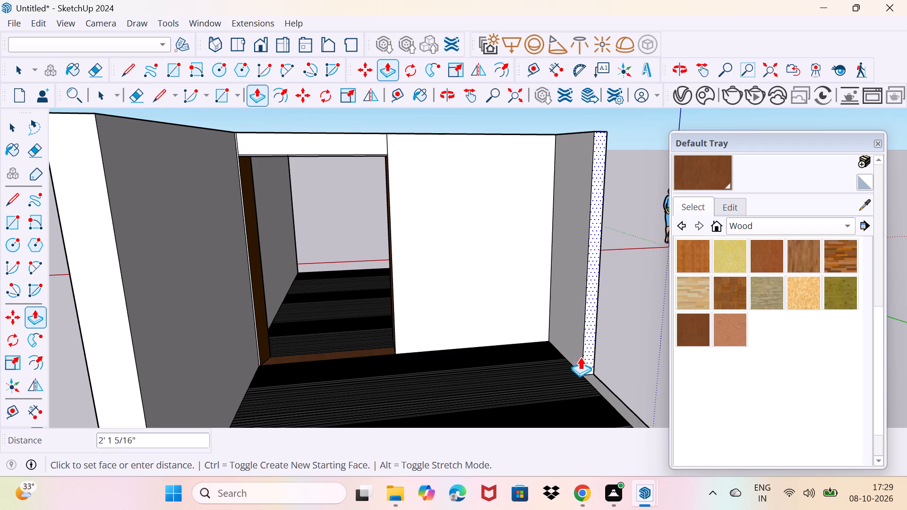
scroll(582, 358, "down", 11)
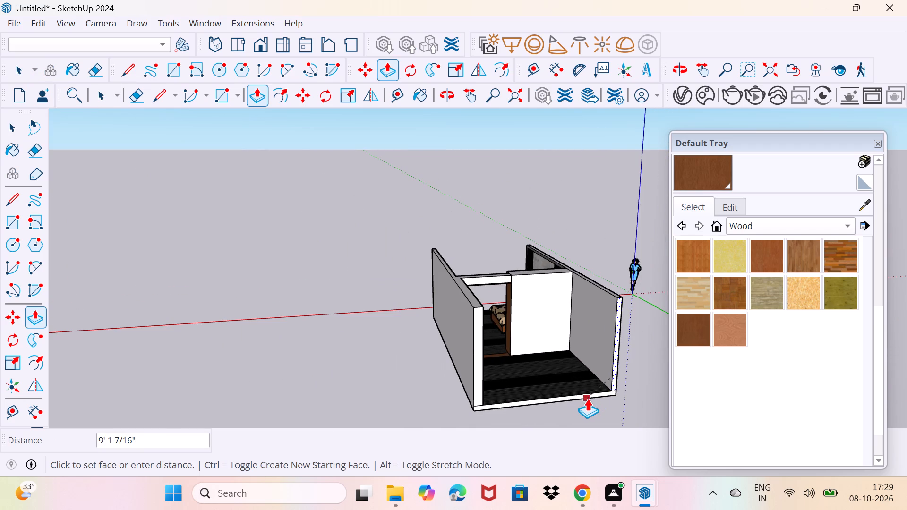
left_click(587, 399)
key("space")
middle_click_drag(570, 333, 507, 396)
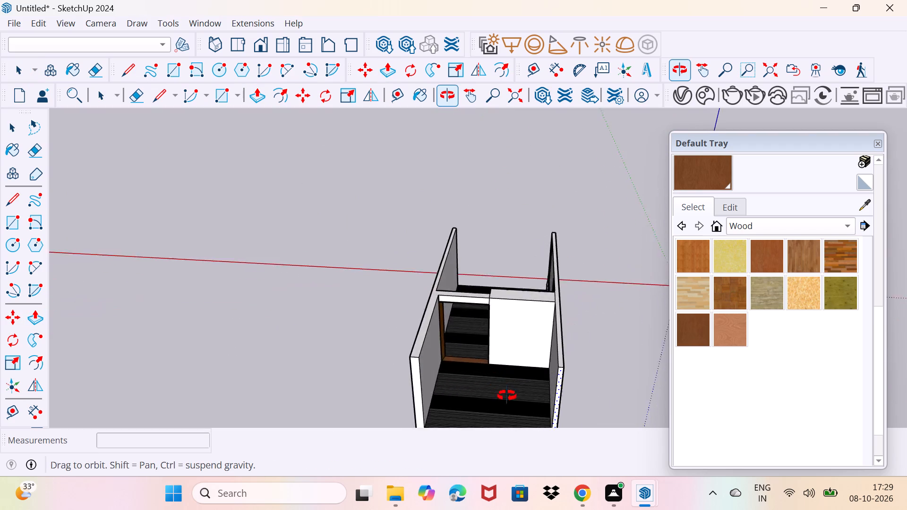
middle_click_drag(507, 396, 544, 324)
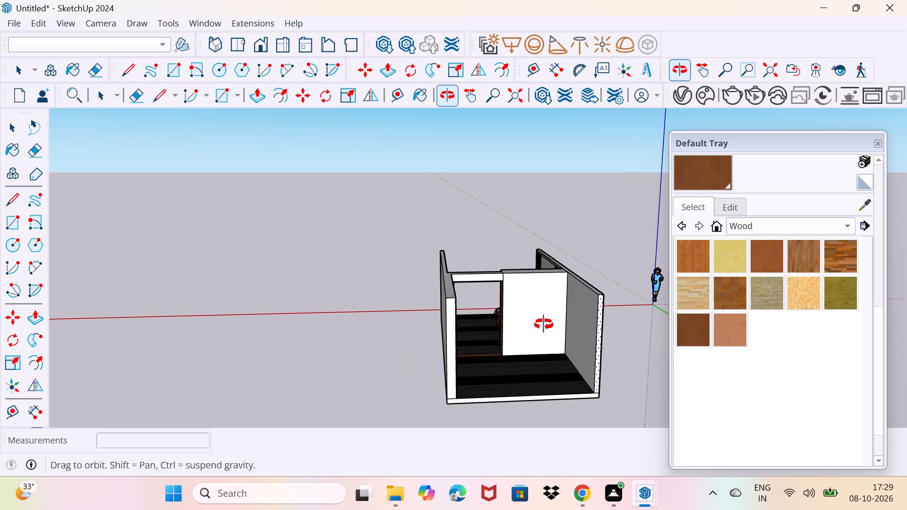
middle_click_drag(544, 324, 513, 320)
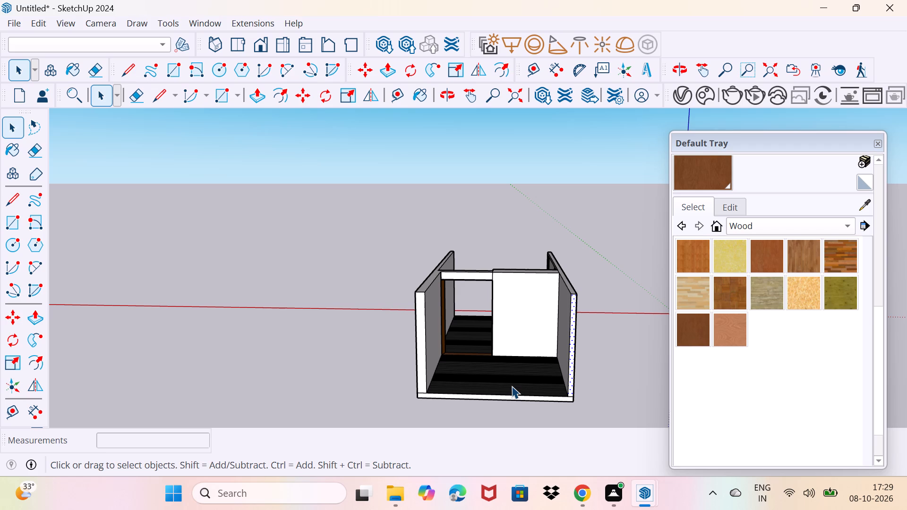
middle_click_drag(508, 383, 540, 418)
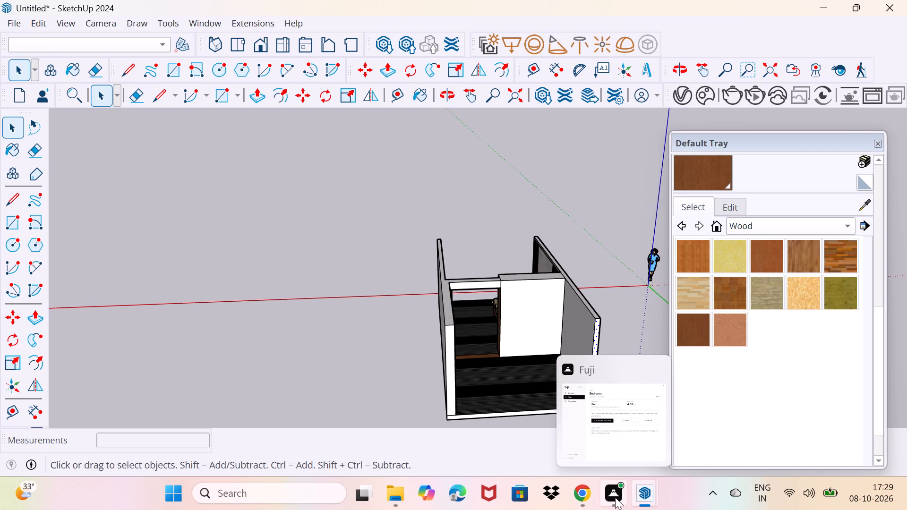
Switch to 3D Warehouse in Chrome, search for sofa, and look through the first model results.
left_click(579, 490)
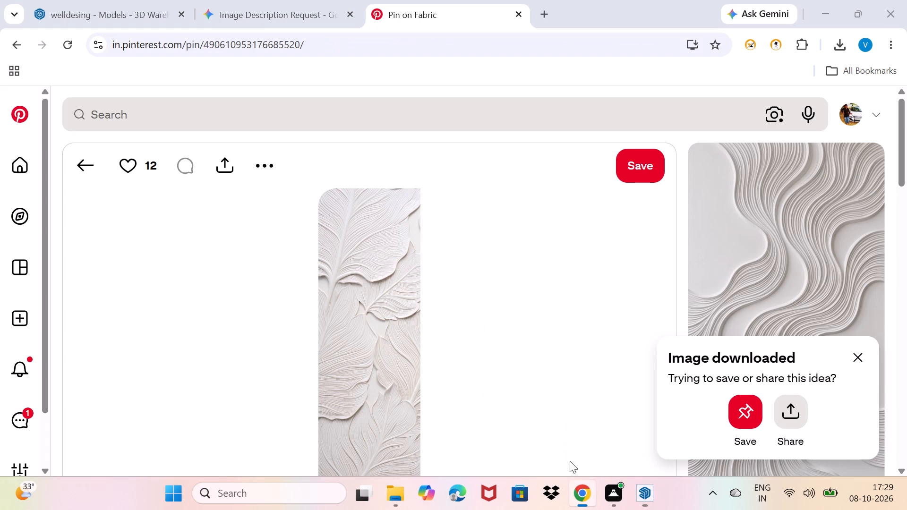
left_click(139, 3)
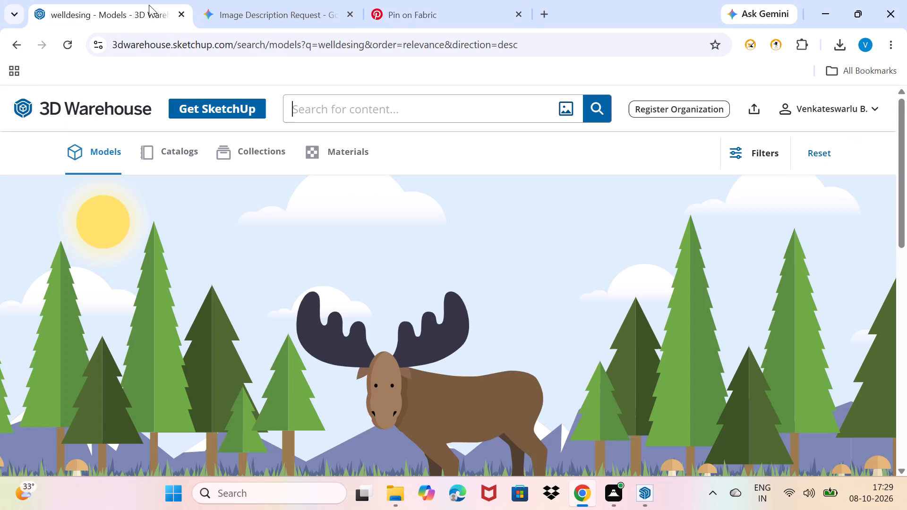
left_click(302, 104)
type("sofa")
key("Return")
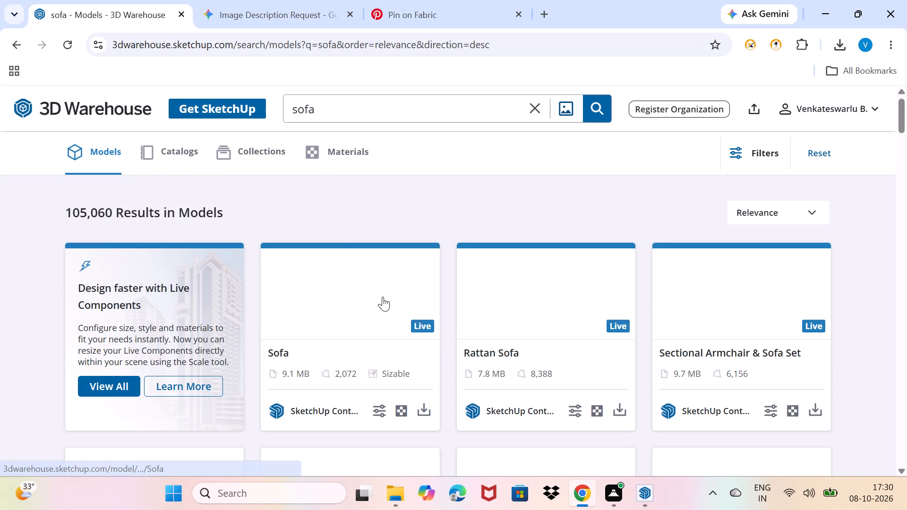
scroll(409, 321, "down", 2)
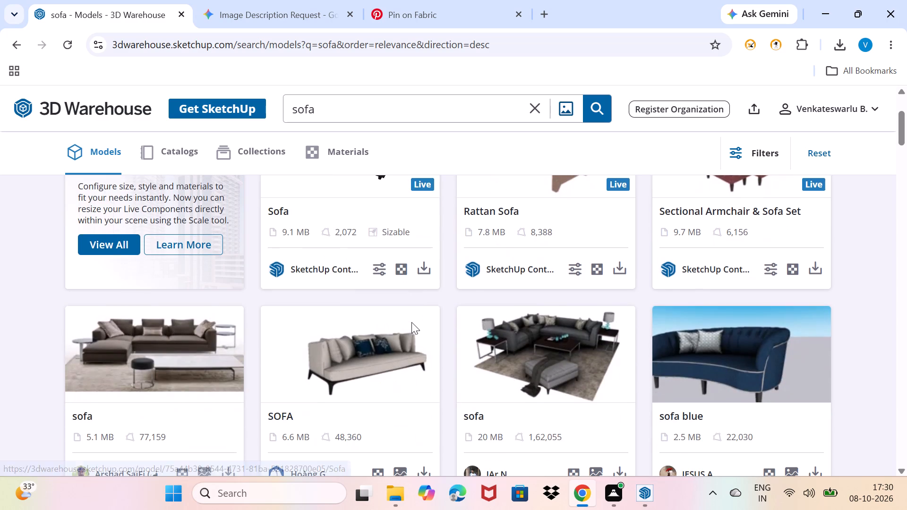
scroll(417, 320, "down", 3)
scroll(417, 320, "up", 5)
scroll(417, 320, "down", 5)
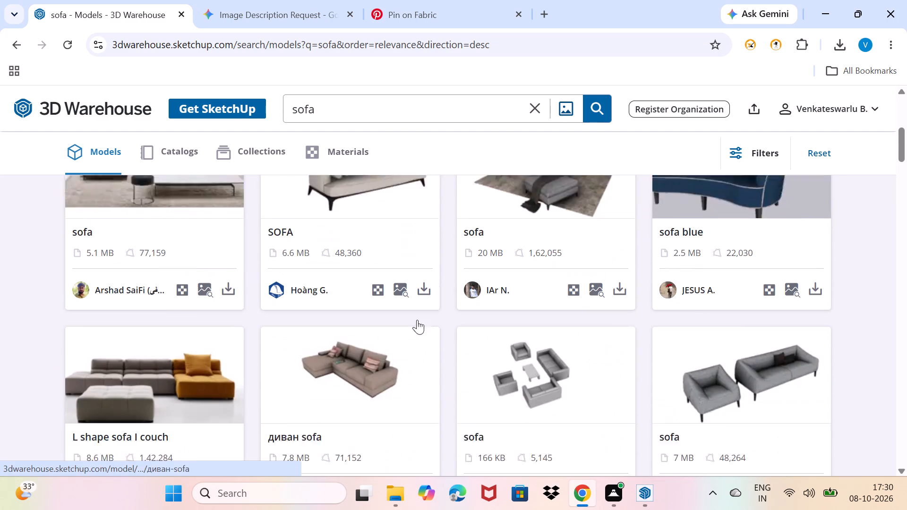
Switch the sofa search to collections and look through them for a style suited to the bedroom.
left_click(234, 152)
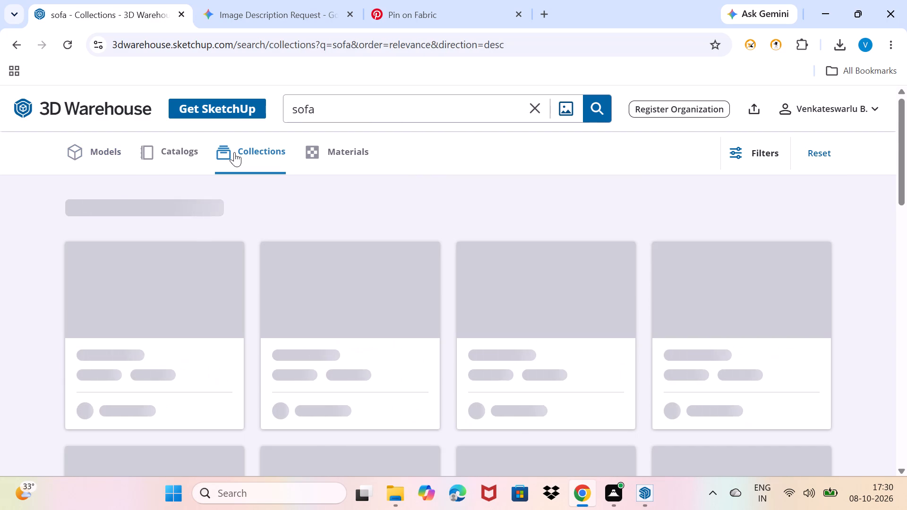
scroll(320, 222, "down", 2)
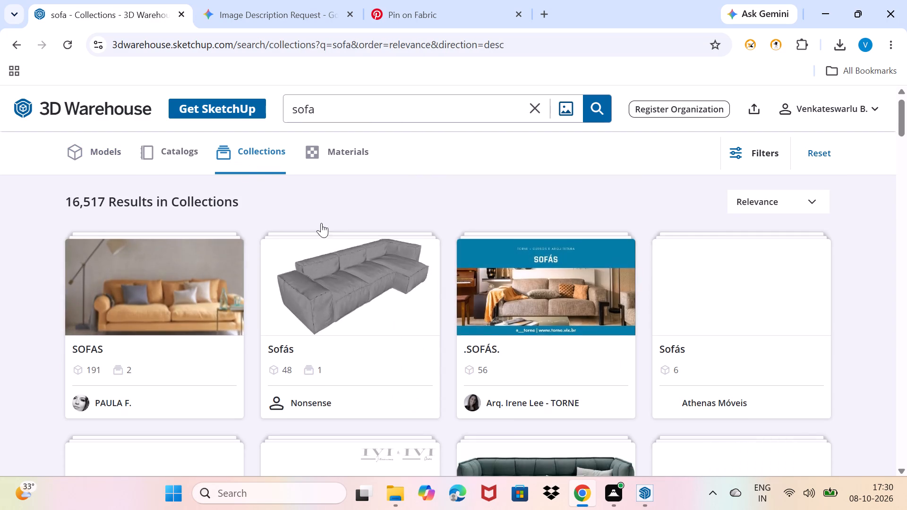
scroll(321, 223, "down", 2)
scroll(322, 250, "up", 3)
scroll(322, 250, "down", 1)
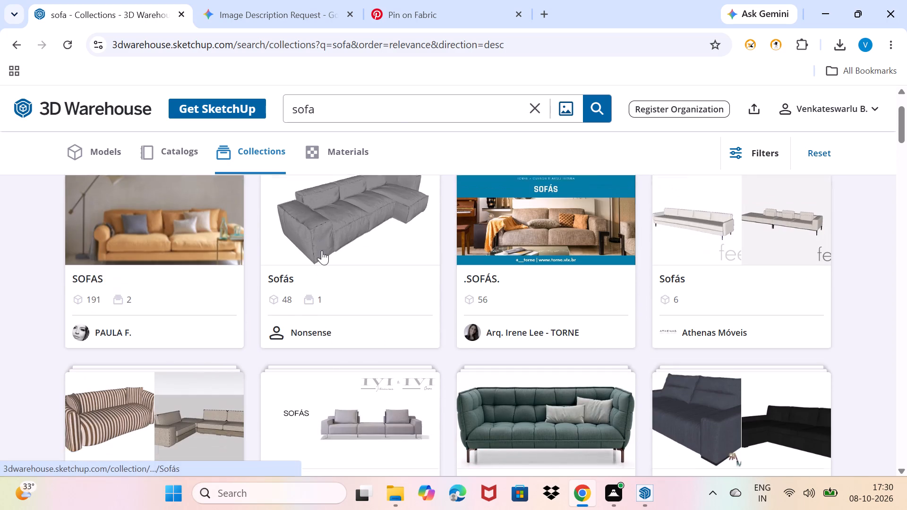
scroll(322, 250, "down", 5)
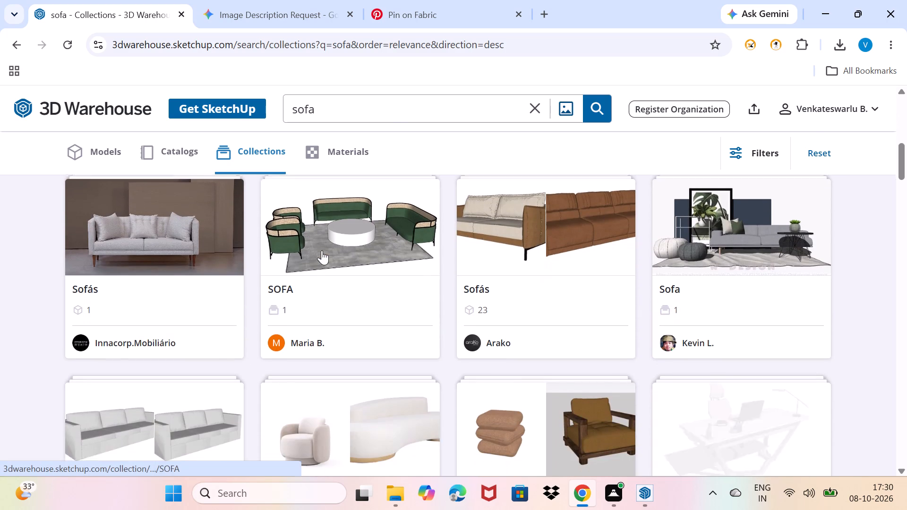
scroll(322, 250, "down", 2)
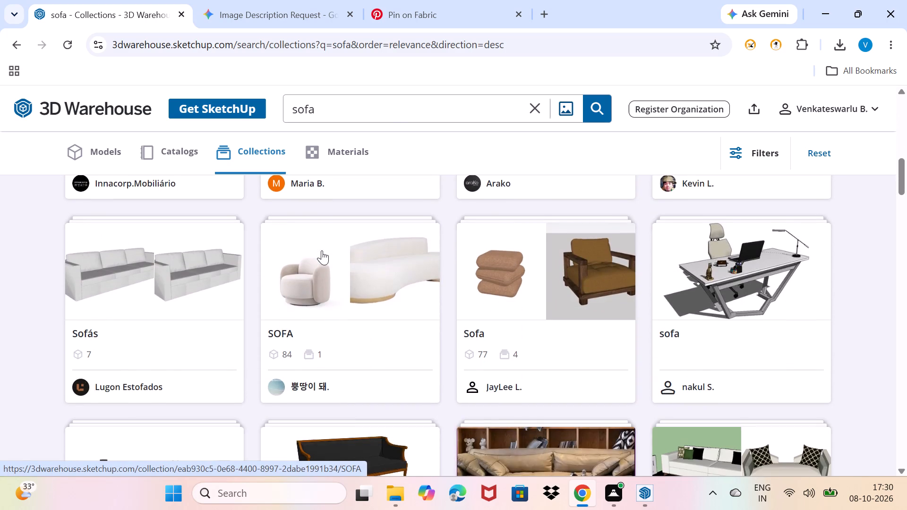
scroll(322, 250, "down", 4)
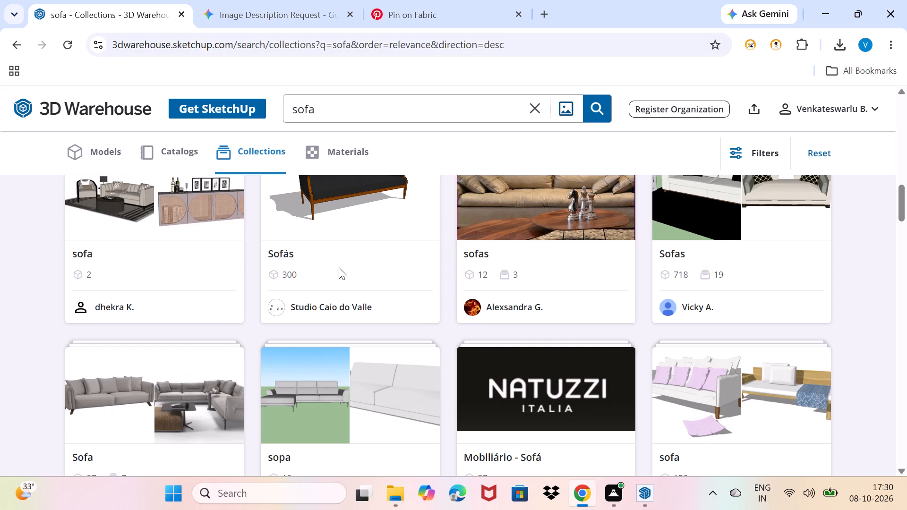
scroll(378, 304, "down", 1)
middle_click(381, 309)
scroll(381, 310, "down", 3)
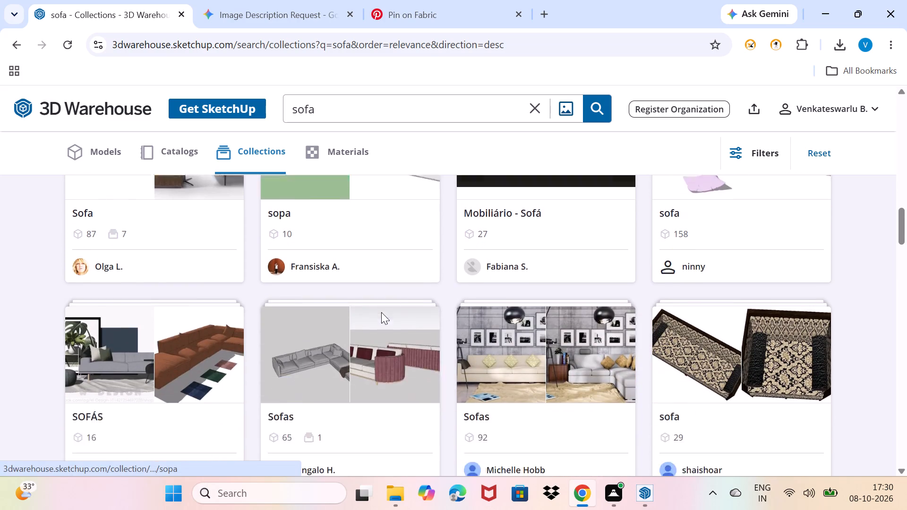
scroll(381, 312, "down", 2)
scroll(381, 312, "up", 1)
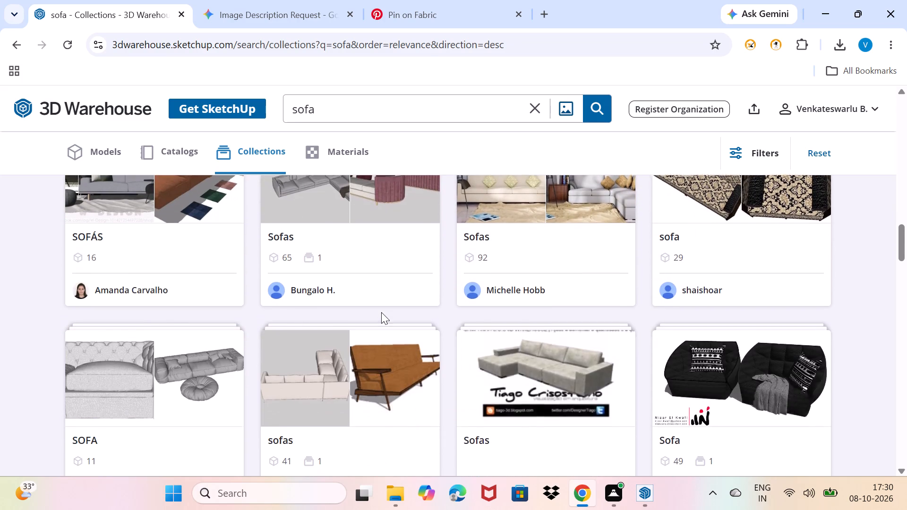
scroll(381, 312, "down", 2)
scroll(381, 312, "up", 17)
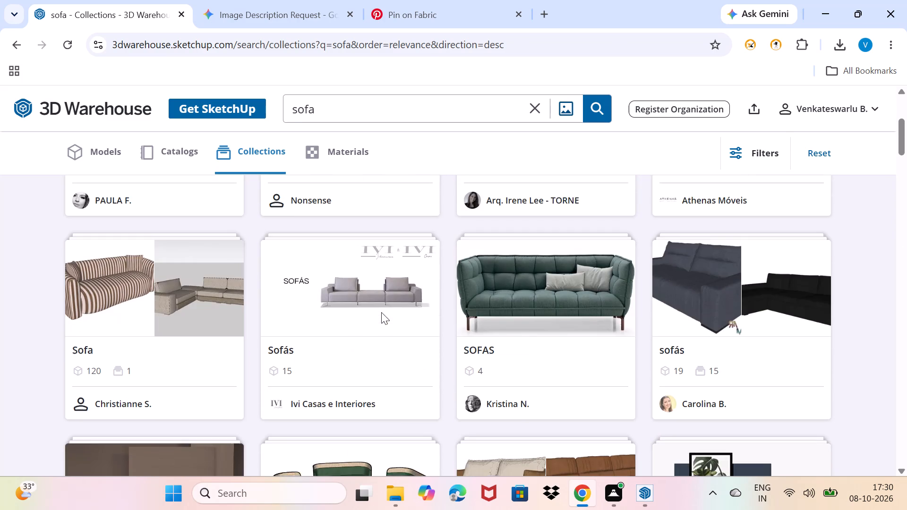
scroll(381, 312, "up", 5)
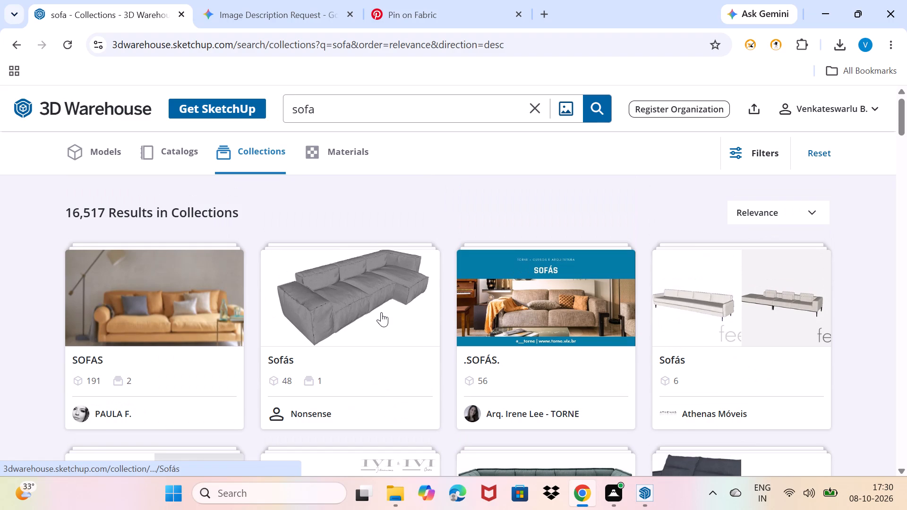
scroll(381, 312, "up", 6)
scroll(381, 312, "down", 15)
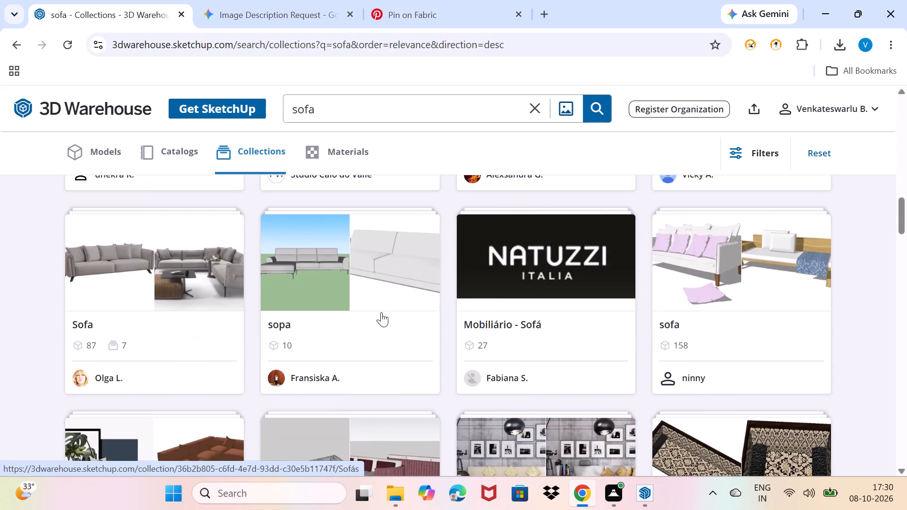
scroll(381, 312, "up", 9)
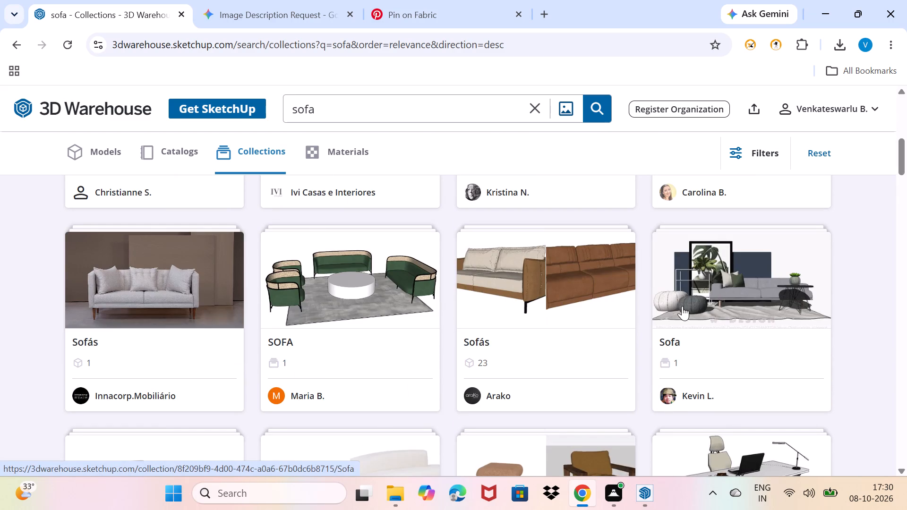
Open the Sofa collection with the grey sofa and round poufs cover, and open the sofa collection nested inside it.
left_click(694, 306)
scroll(400, 301, "down", 2)
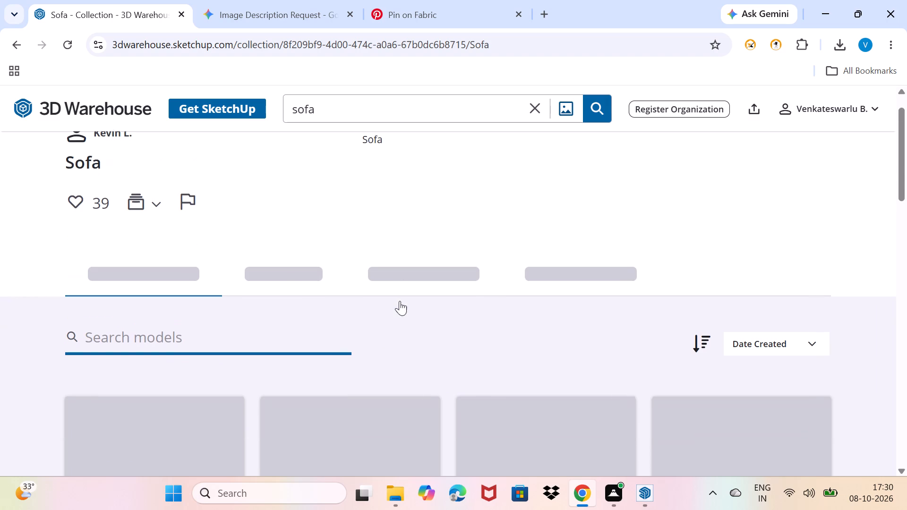
scroll(400, 301, "down", 1)
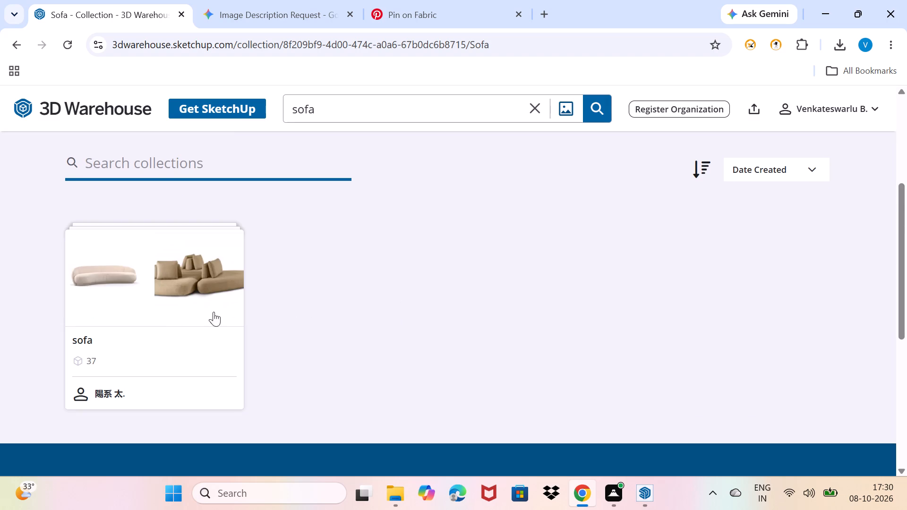
scroll(167, 300, "up", 3)
scroll(167, 300, "down", 5)
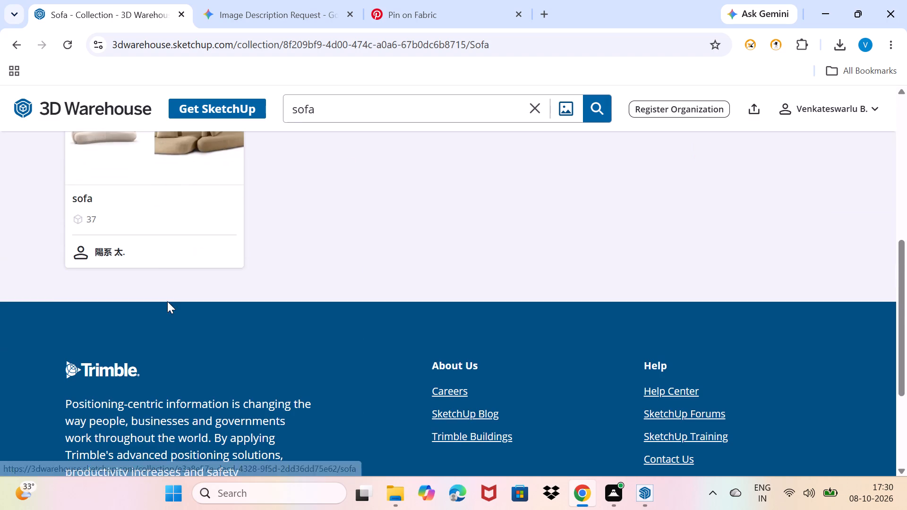
left_click(178, 159)
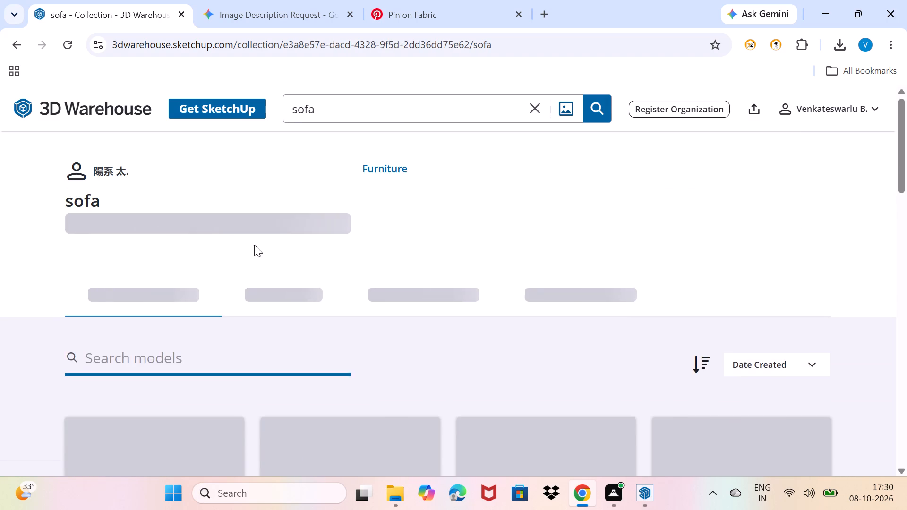
Look through the models in the sofa collection for a sofa that suits the bedroom's extended area.
scroll(332, 272, "down", 4)
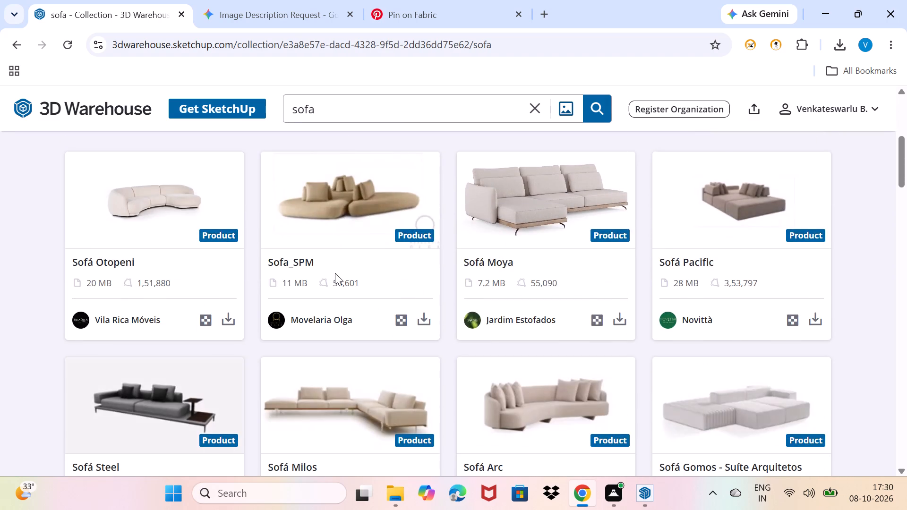
scroll(337, 273, "down", 6)
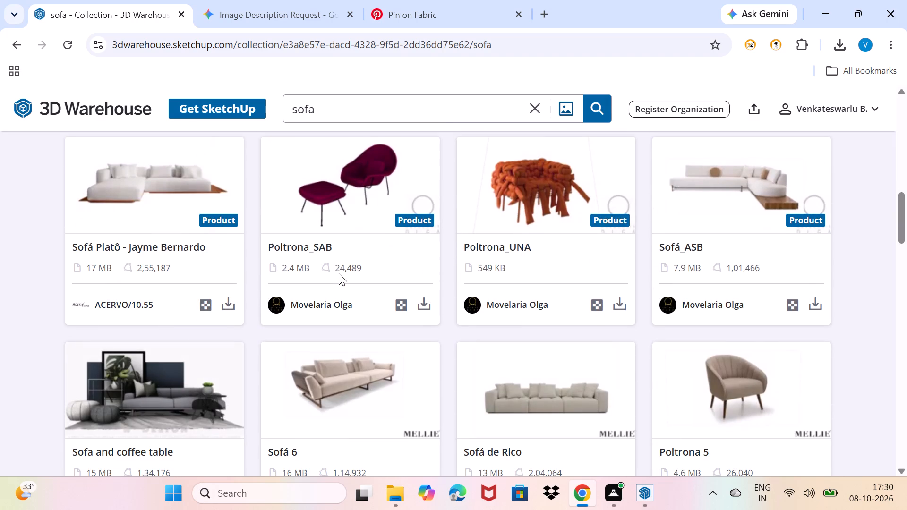
scroll(293, 365, "down", 2)
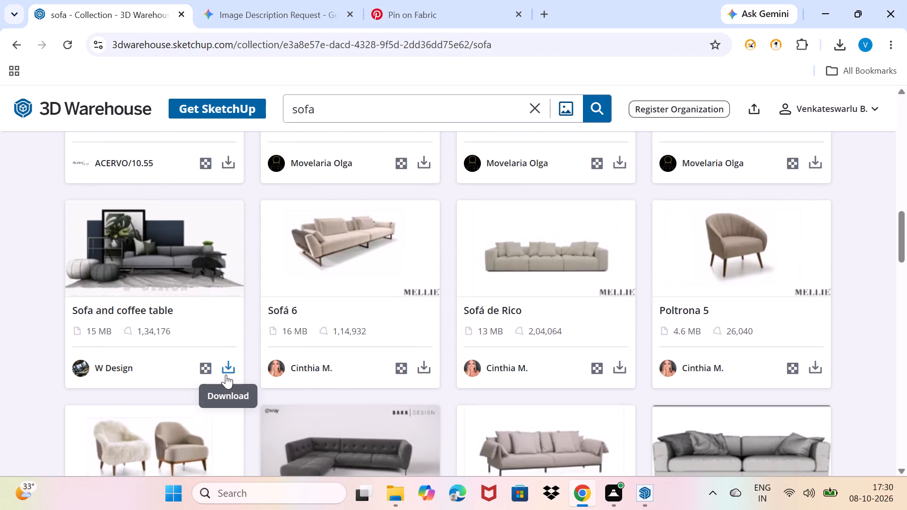
scroll(235, 366, "down", 3)
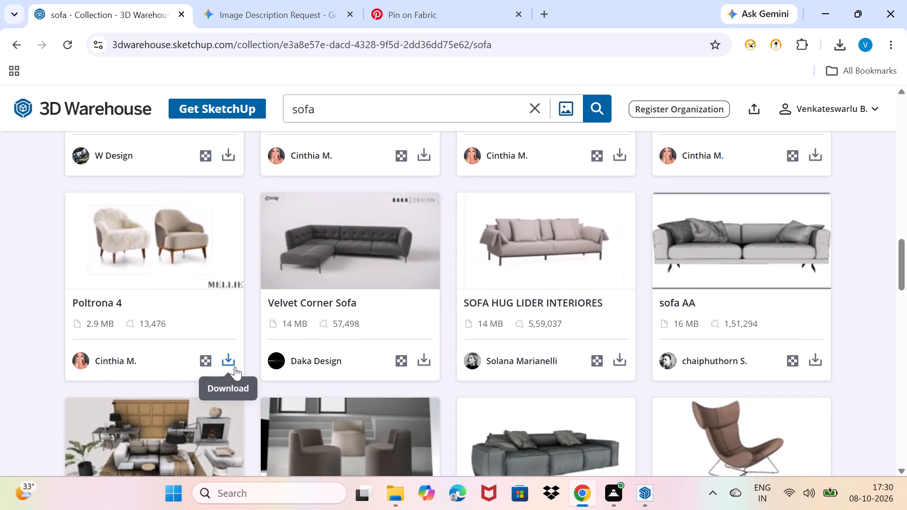
scroll(235, 366, "up", 1)
scroll(235, 366, "down", 2)
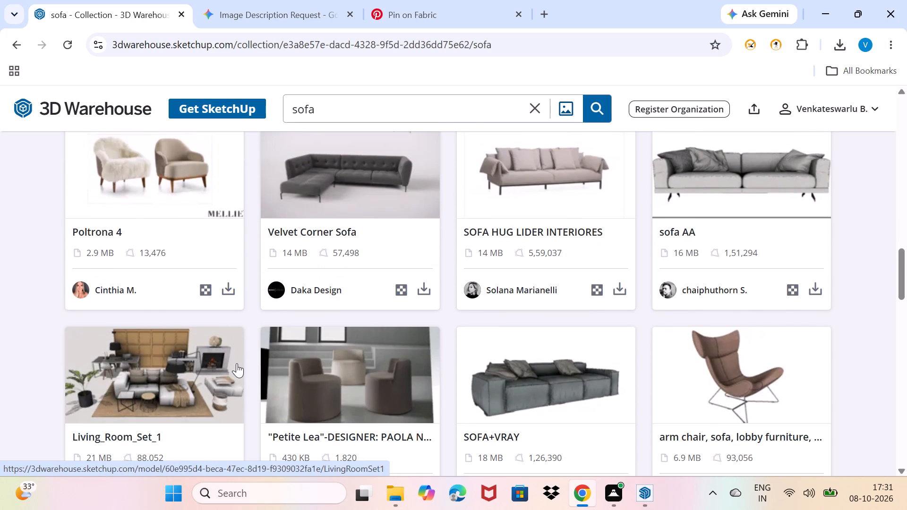
scroll(428, 469, "down", 2)
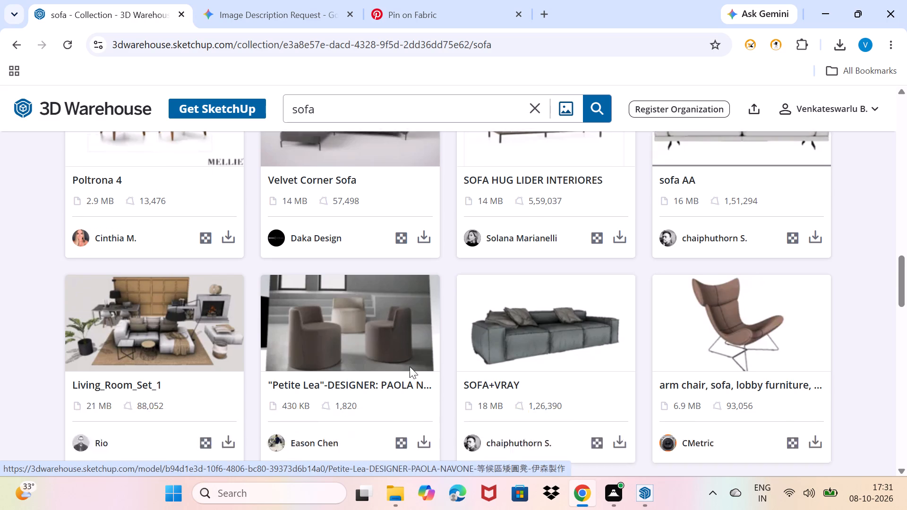
scroll(471, 317, "down", 7)
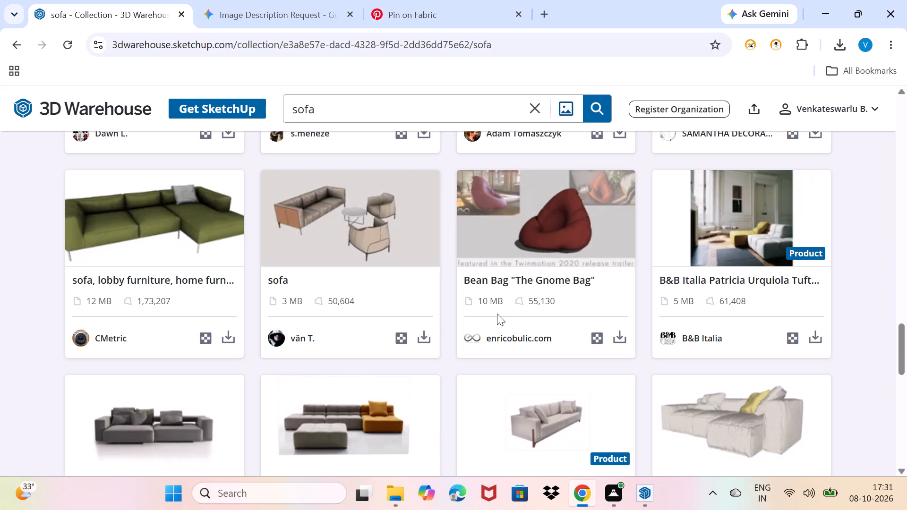
scroll(547, 279, "up", 3)
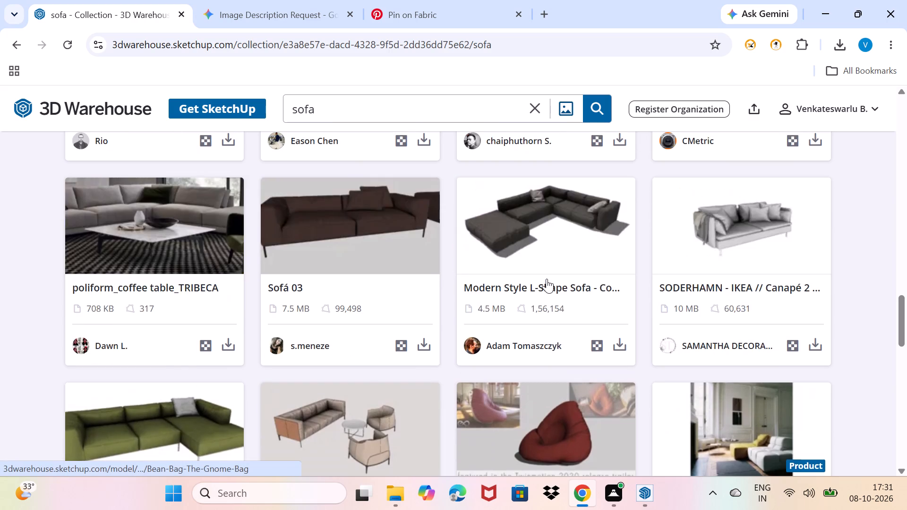
scroll(547, 279, "up", 17)
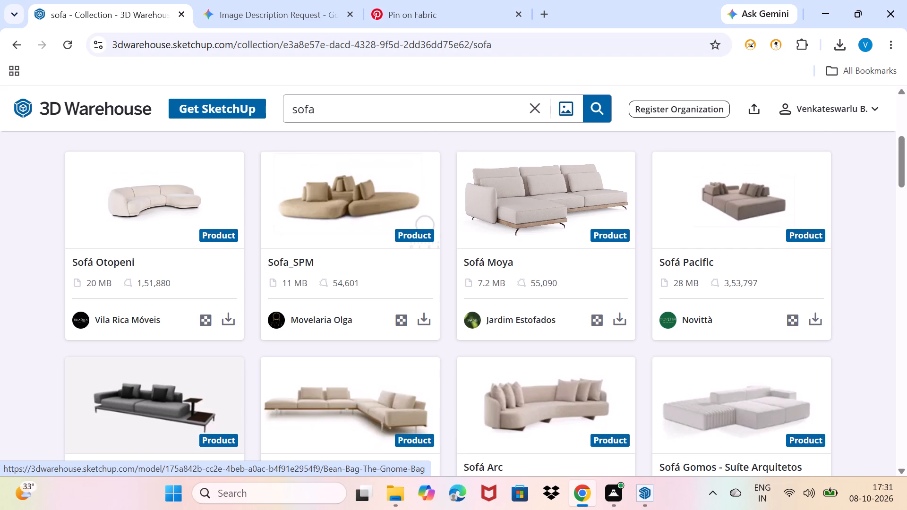
scroll(547, 279, "up", 5)
Go through the sofa collection's models a second time to compare the candidates before choosing one.
scroll(547, 279, "down", 10)
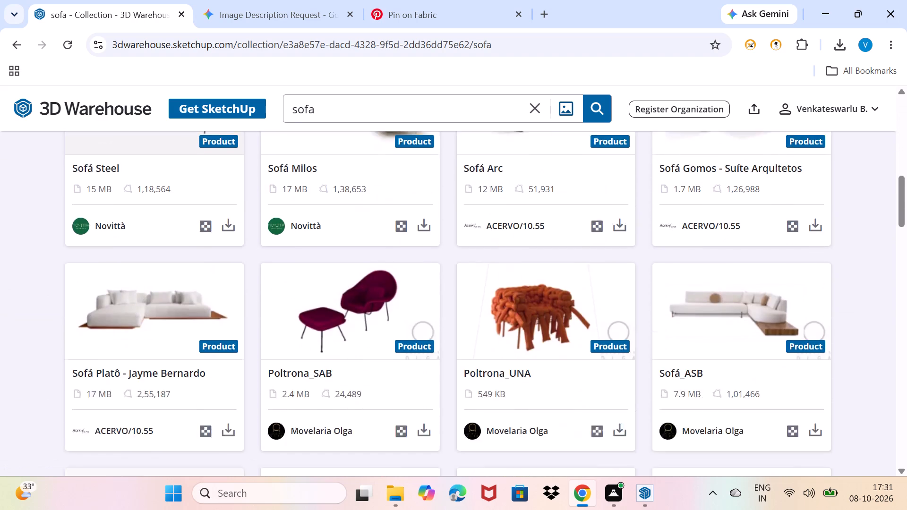
scroll(547, 279, "down", 2)
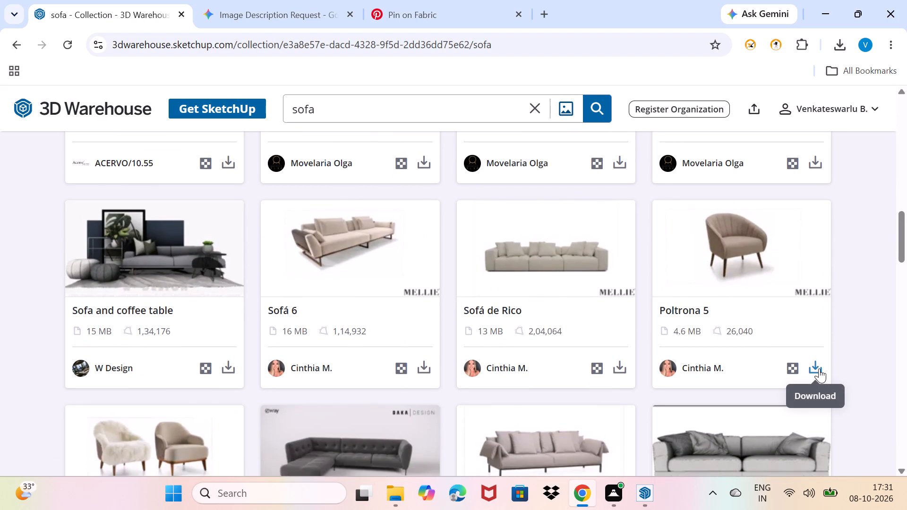
scroll(740, 357, "down", 12)
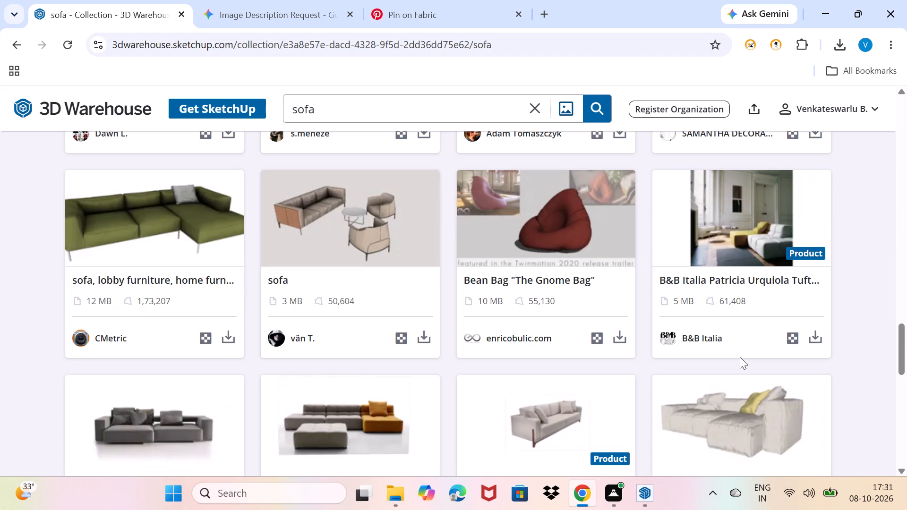
scroll(740, 357, "down", 7)
scroll(740, 357, "up", 12)
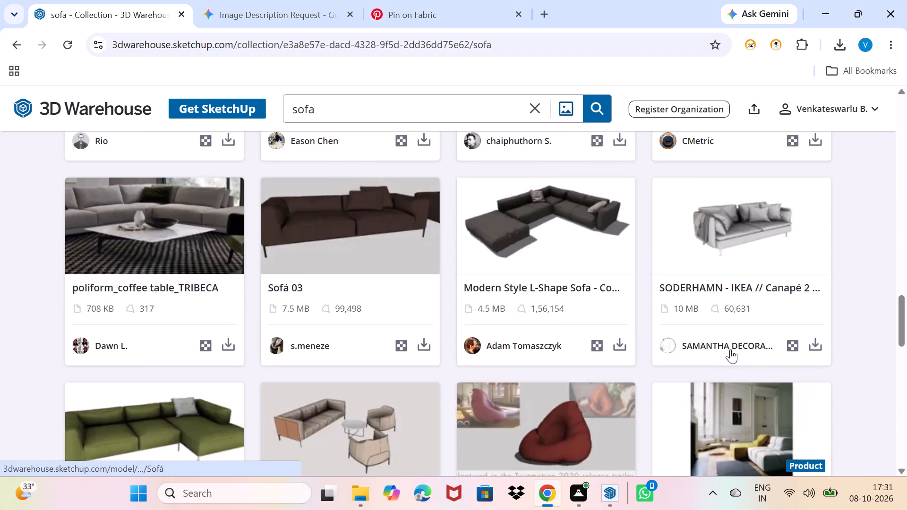
scroll(730, 349, "up", 13)
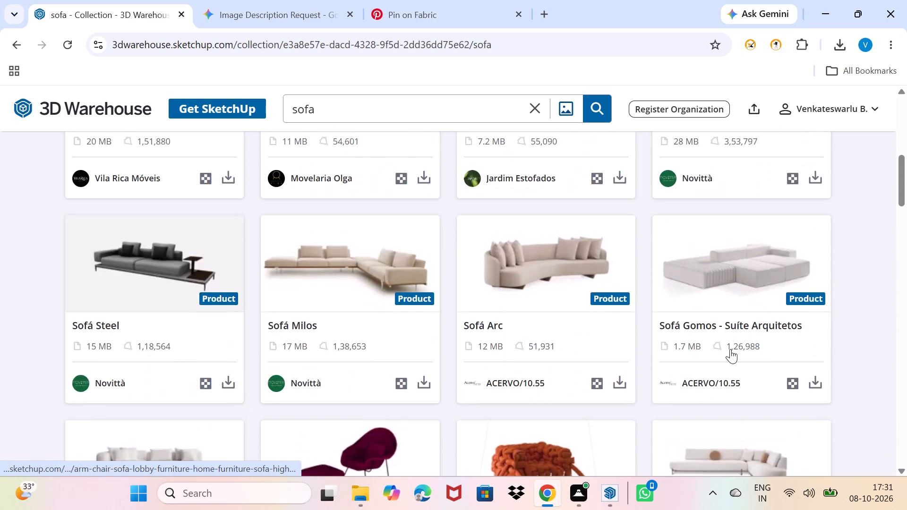
Download the Sofa and coffee table model by W Design from the sofa collection.
scroll(730, 349, "down", 4)
scroll(253, 371, "down", 2)
left_click(227, 374)
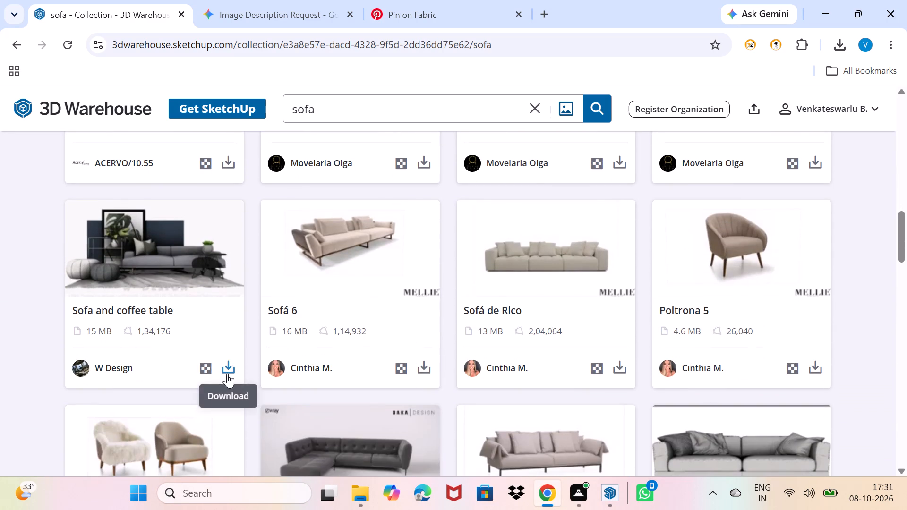
left_click(244, 336)
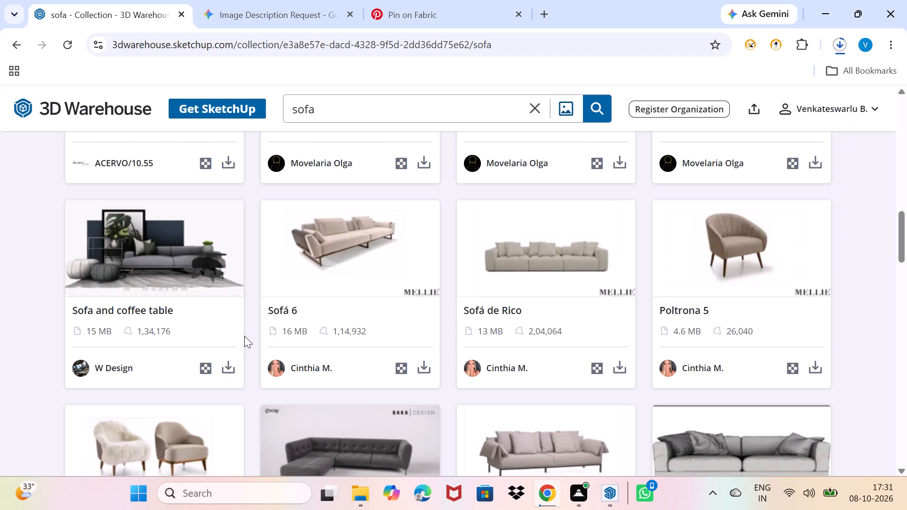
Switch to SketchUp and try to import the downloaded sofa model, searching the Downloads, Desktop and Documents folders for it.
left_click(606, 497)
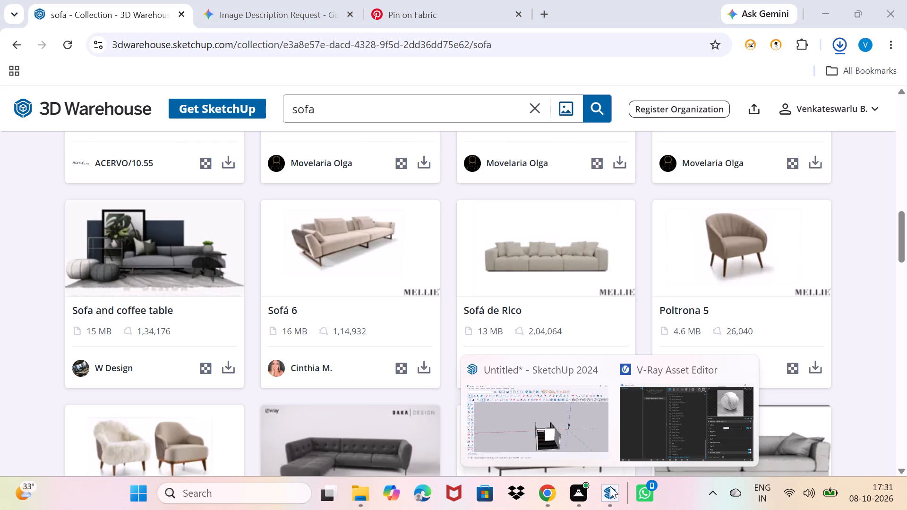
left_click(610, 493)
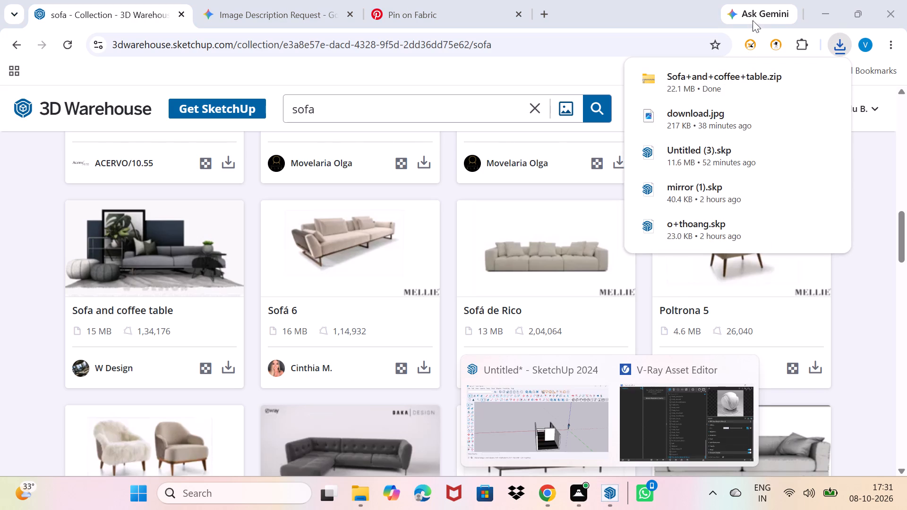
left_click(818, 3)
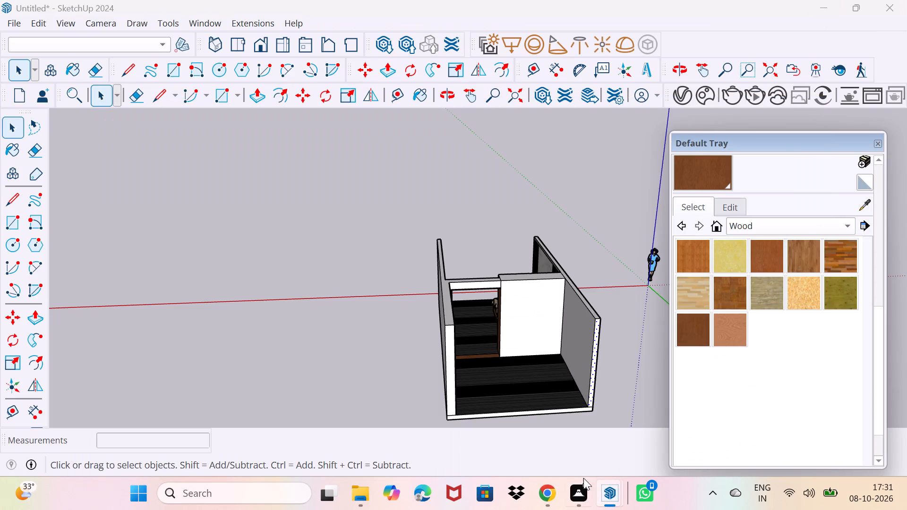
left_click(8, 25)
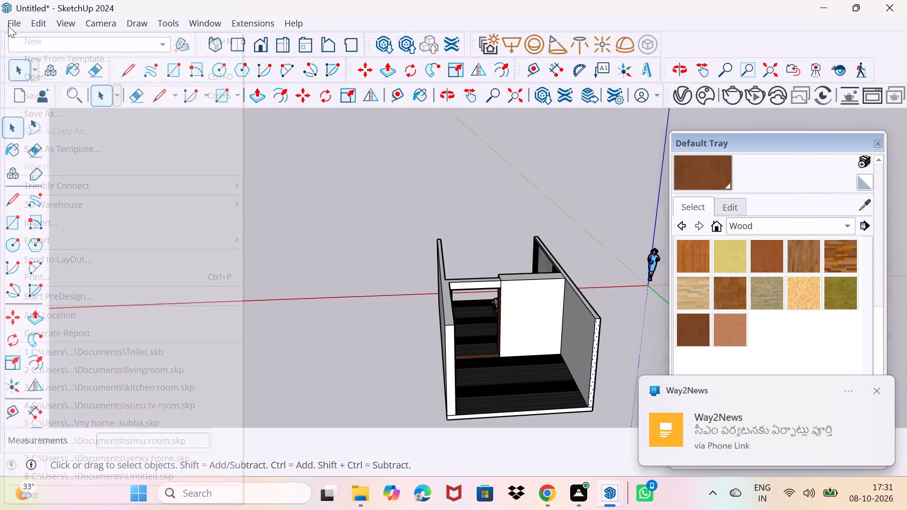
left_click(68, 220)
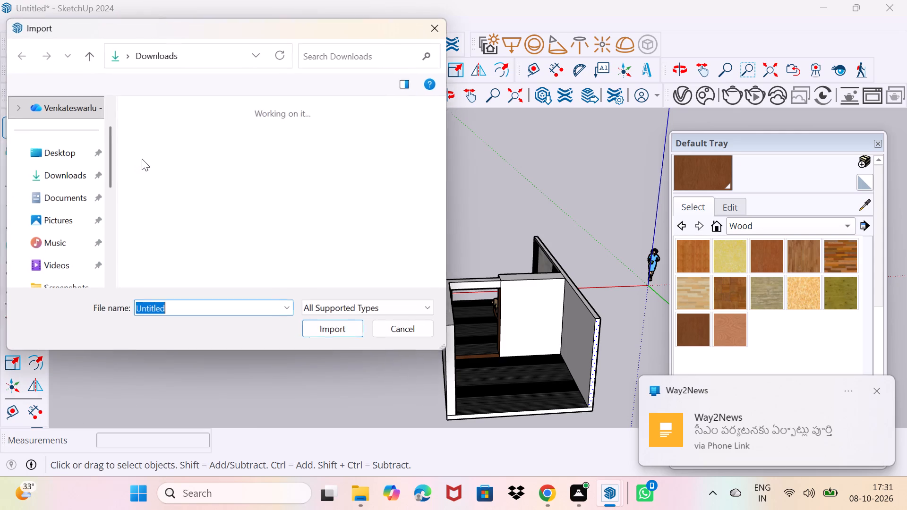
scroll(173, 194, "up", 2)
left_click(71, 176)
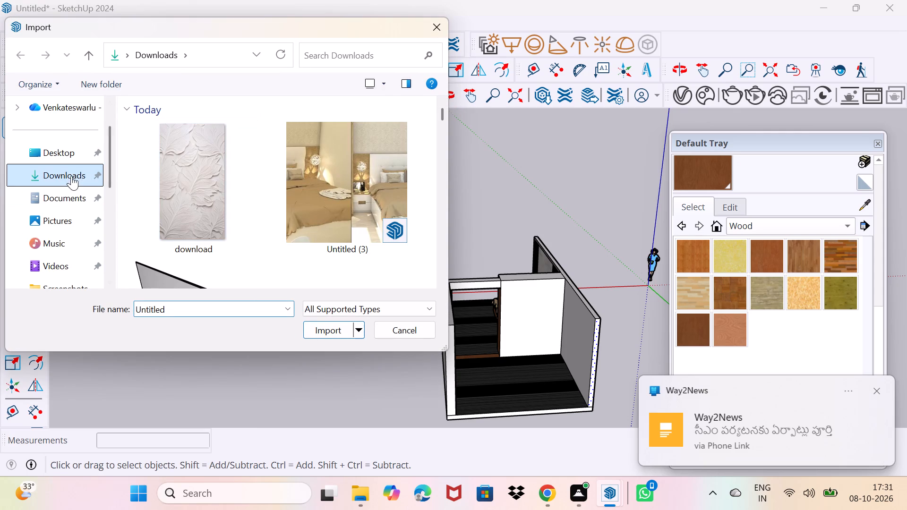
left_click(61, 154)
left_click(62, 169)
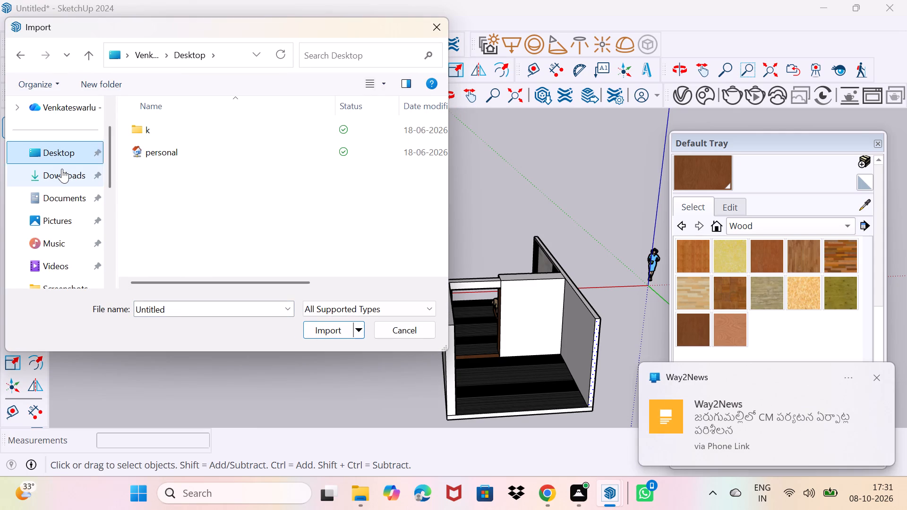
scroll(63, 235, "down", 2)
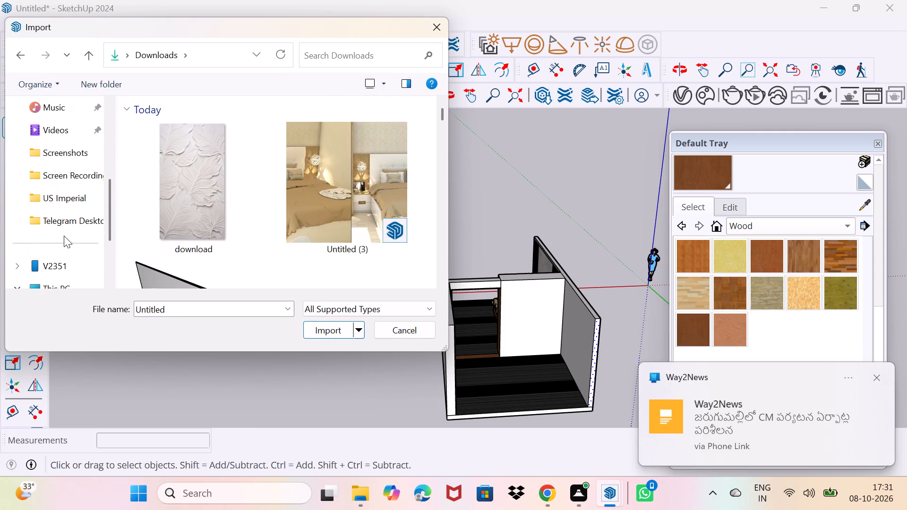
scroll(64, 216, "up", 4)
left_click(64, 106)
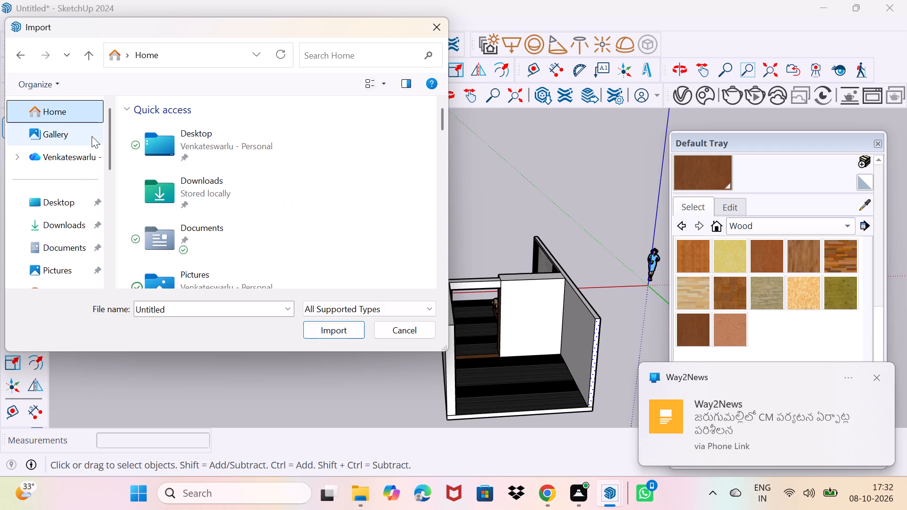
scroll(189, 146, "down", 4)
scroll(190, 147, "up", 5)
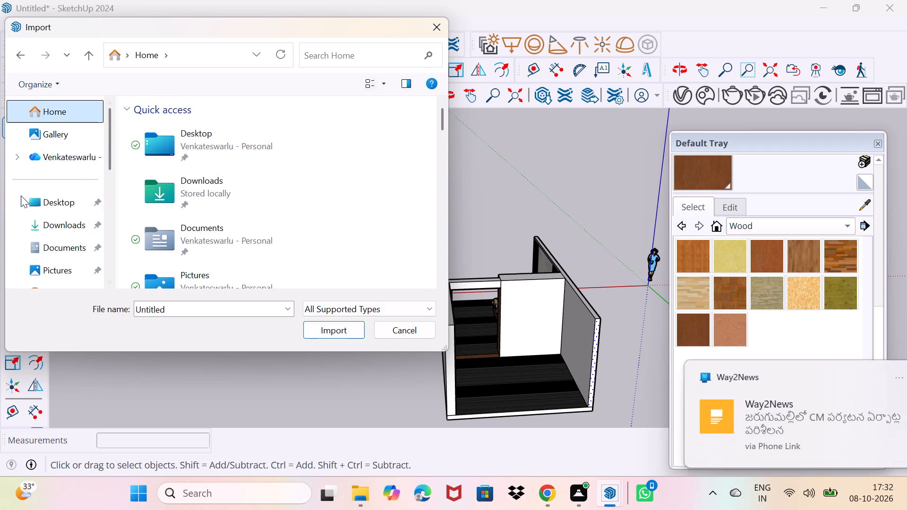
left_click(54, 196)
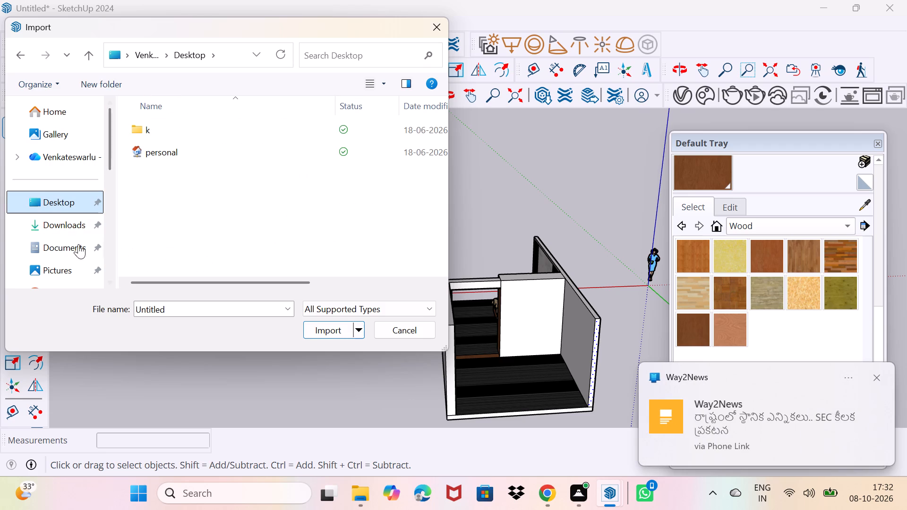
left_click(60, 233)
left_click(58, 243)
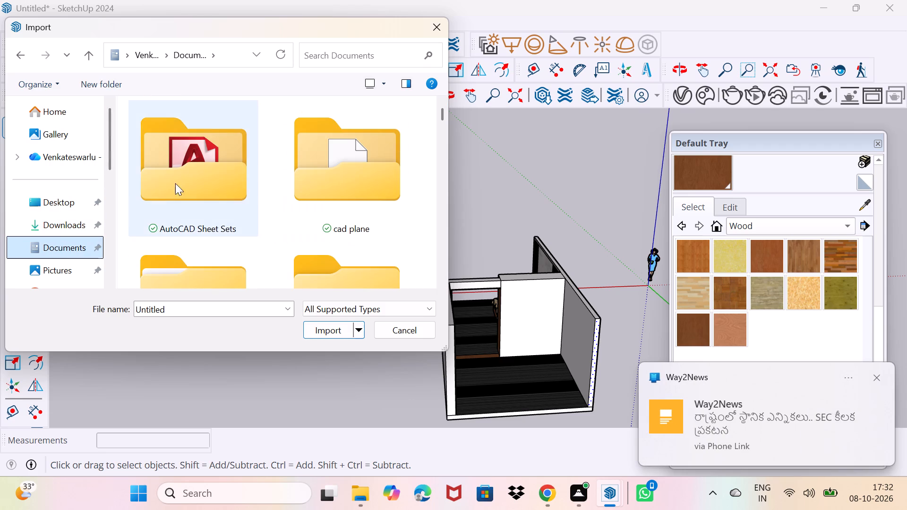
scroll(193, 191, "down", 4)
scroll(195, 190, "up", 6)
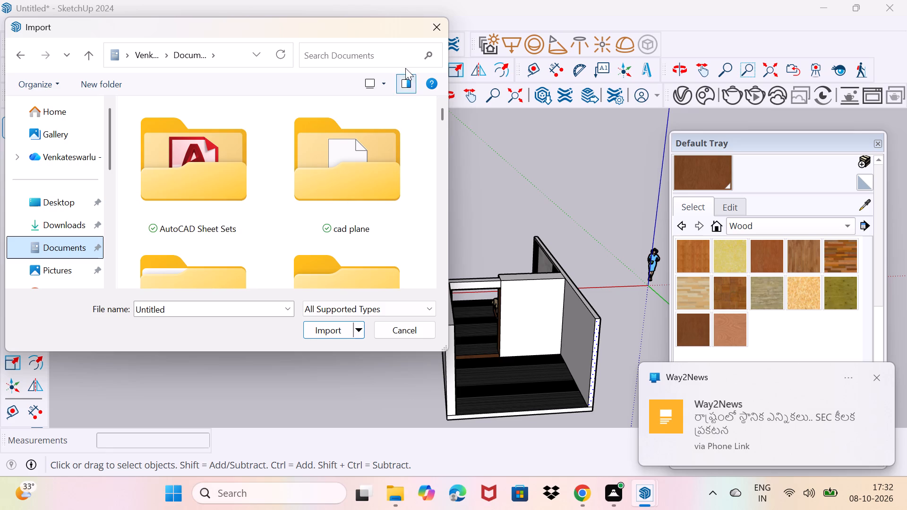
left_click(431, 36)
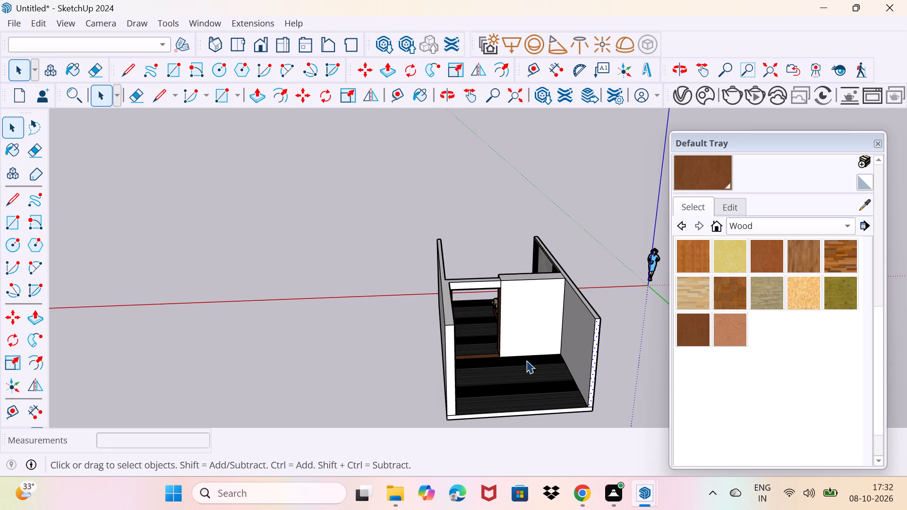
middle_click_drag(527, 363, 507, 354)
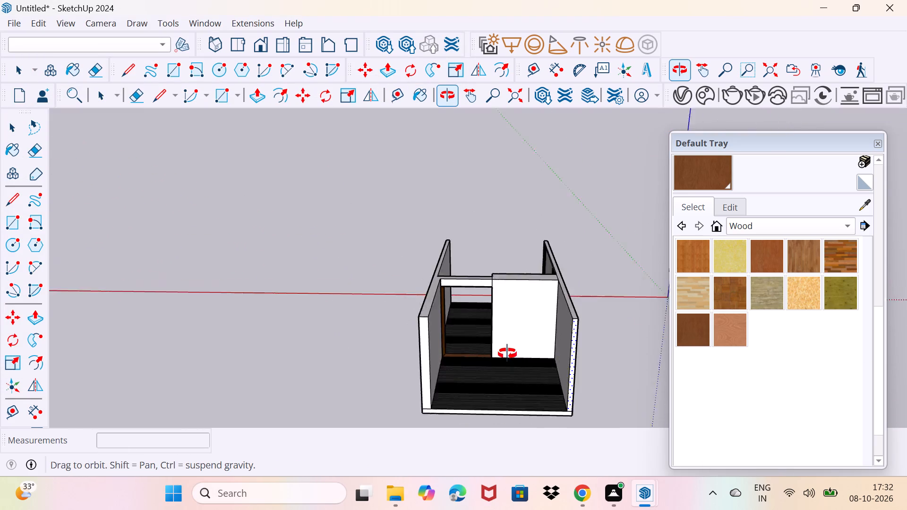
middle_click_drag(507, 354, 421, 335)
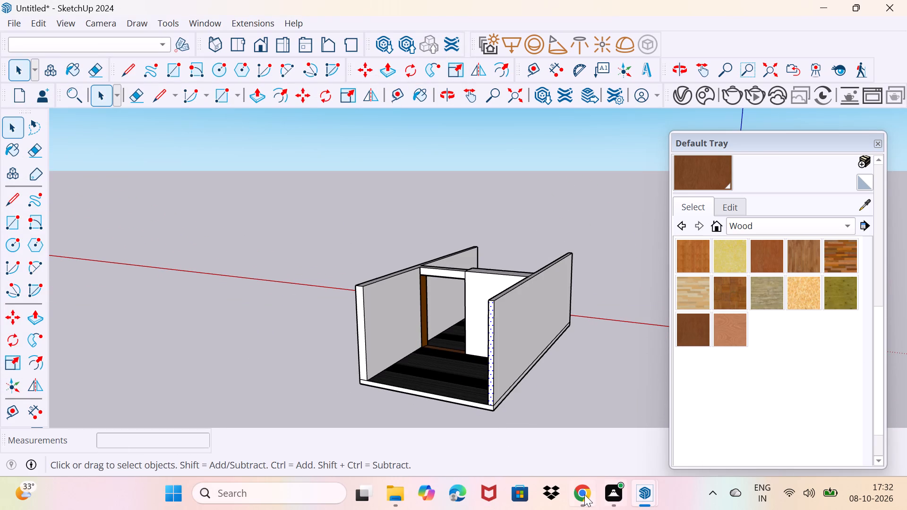
Switch to Chrome and look through the 3D Warehouse sofa collection again for another furniture model.
left_click(581, 494)
scroll(449, 316, "down", 2)
scroll(449, 316, "up", 5)
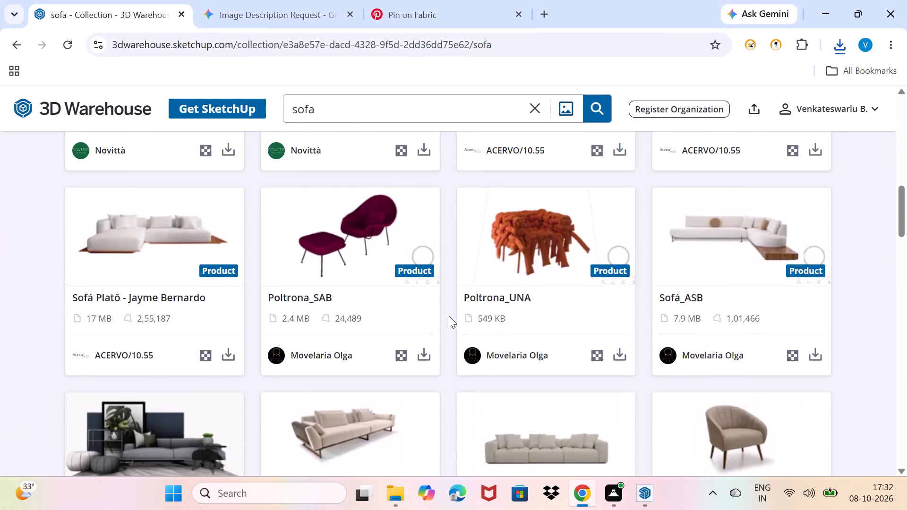
scroll(449, 316, "up", 9)
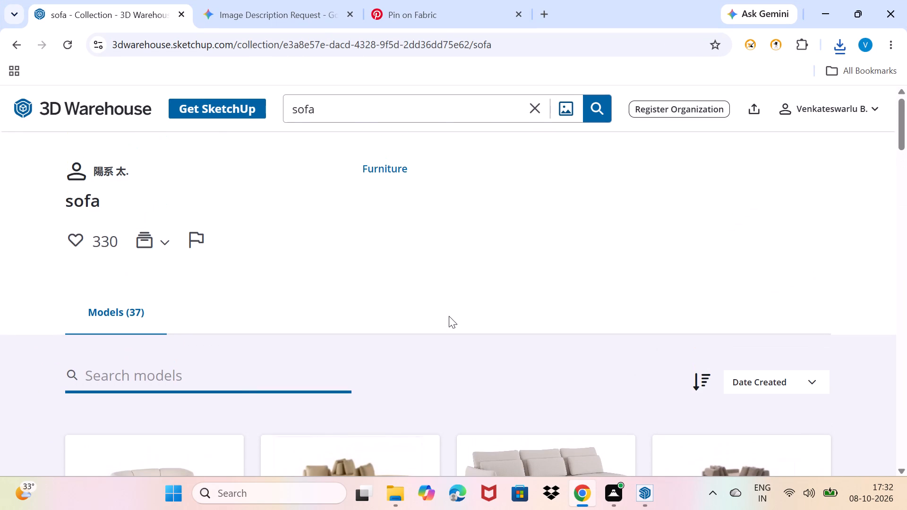
scroll(449, 316, "up", 10)
scroll(449, 316, "down", 7)
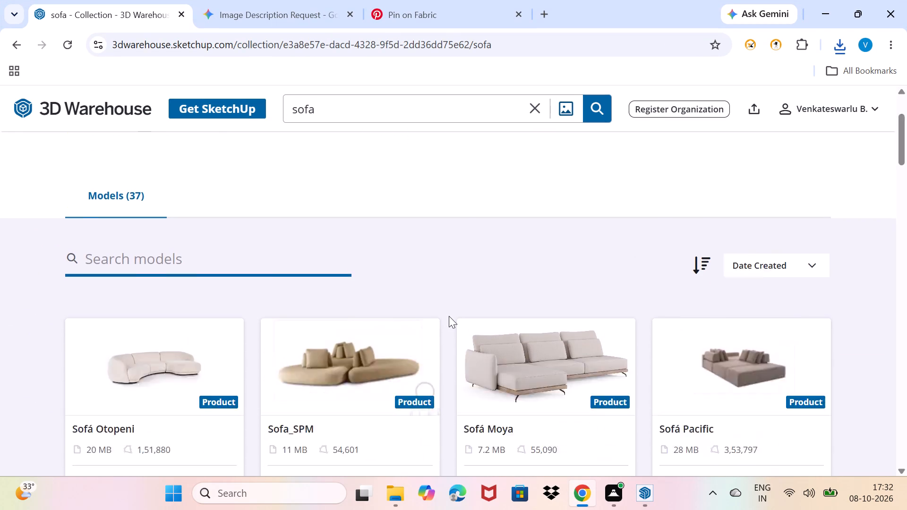
scroll(449, 316, "down", 10)
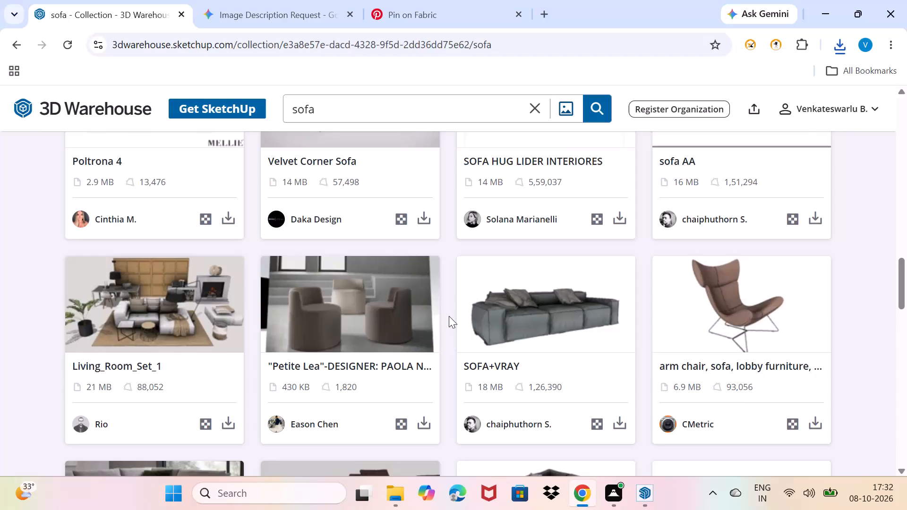
scroll(449, 316, "down", 3)
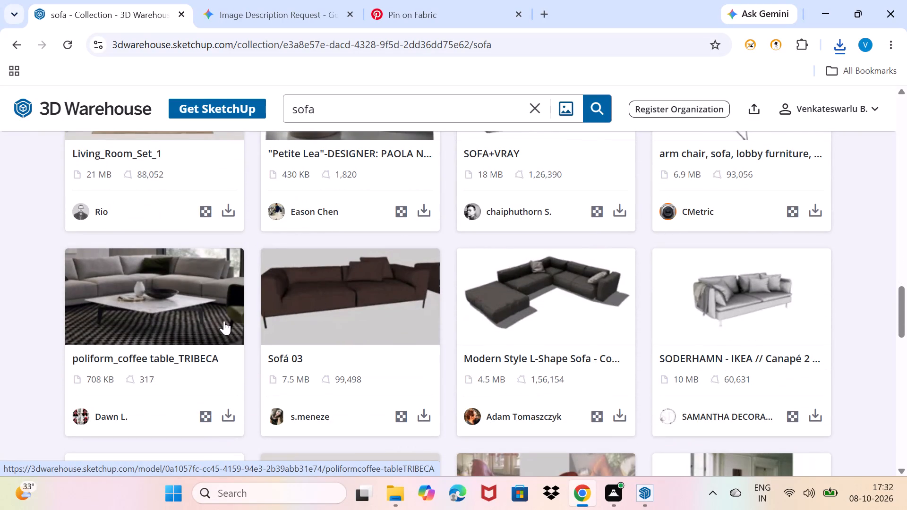
Open the poliform_coffee table_TRIBECA model from the sofa collection and download it as a SketchUp file.
left_click(194, 314)
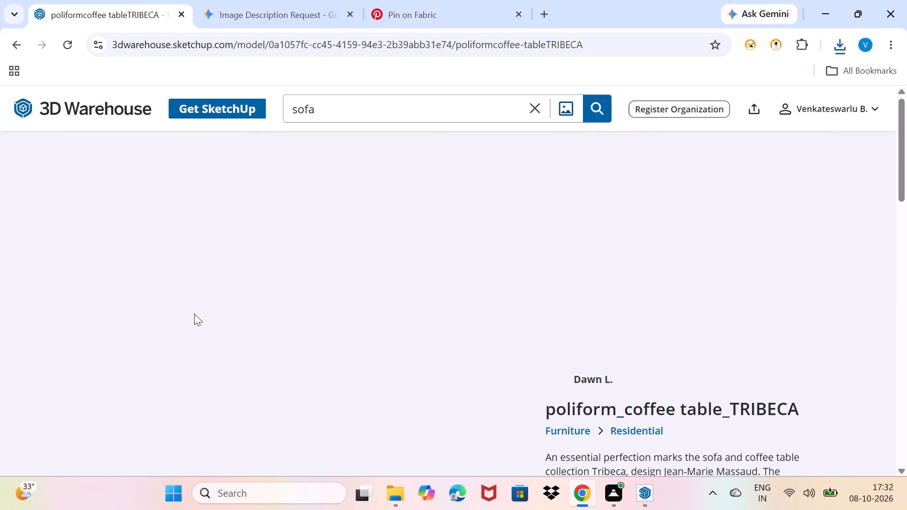
scroll(351, 300, "down", 1)
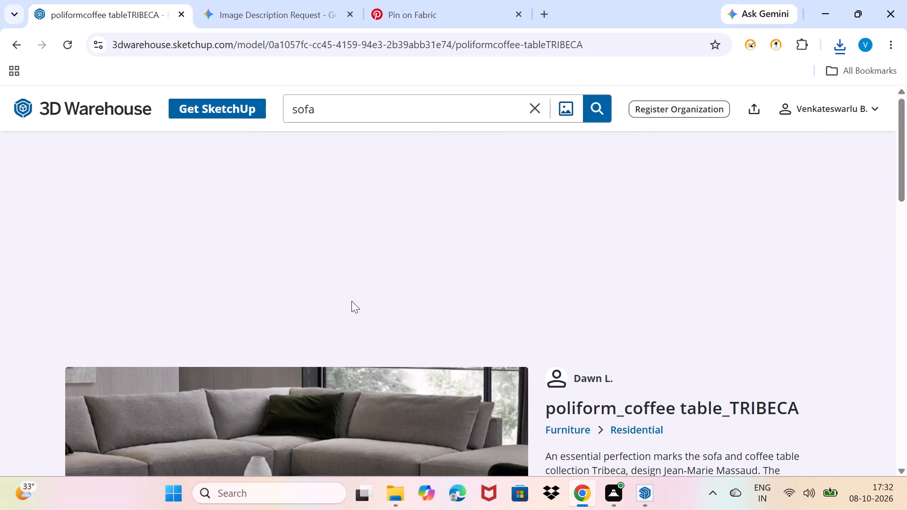
scroll(351, 301, "down", 4)
scroll(352, 301, "up", 3)
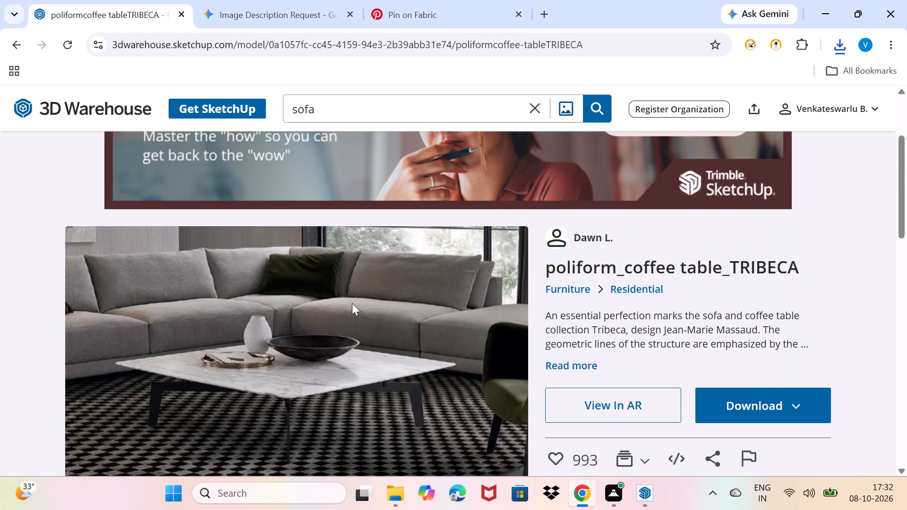
left_click(742, 401)
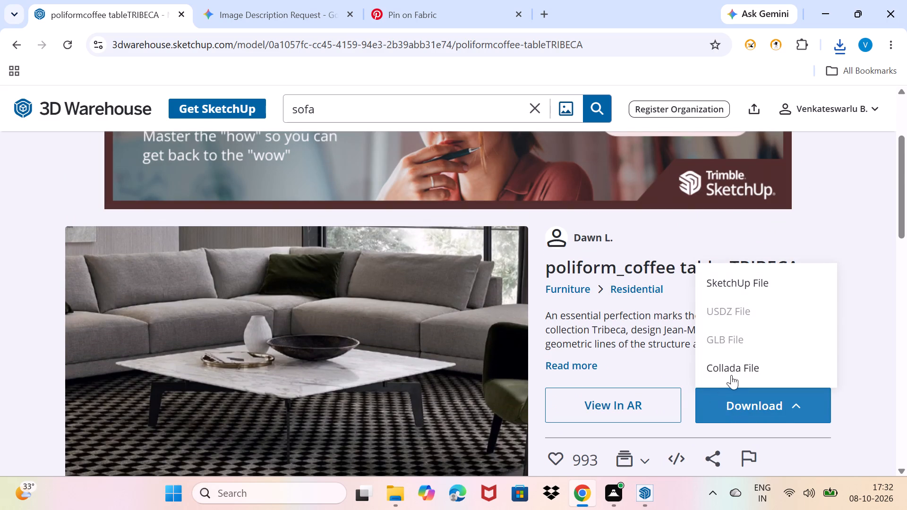
left_click(743, 288)
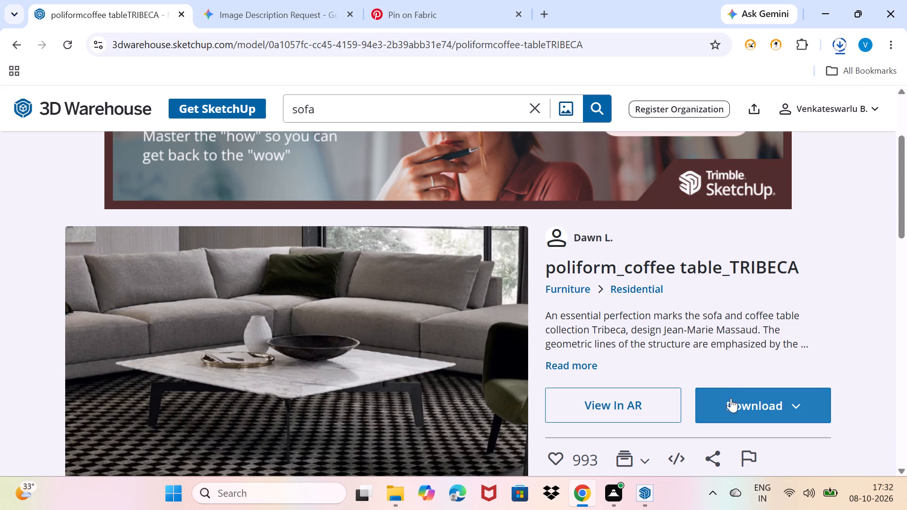
Switch to SketchUp, import poliform+coffee+table+TRIBECA from Downloads and place it on the floor of the extended area.
left_click(646, 493)
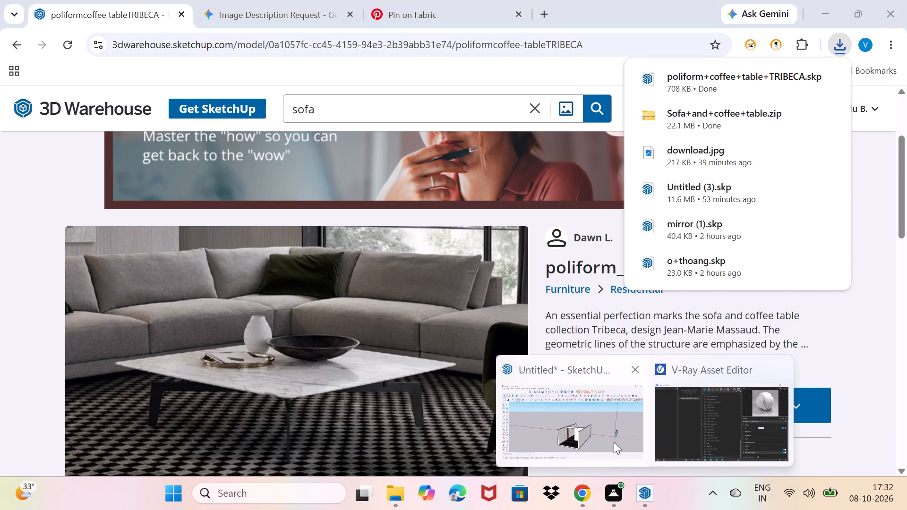
left_click(613, 441)
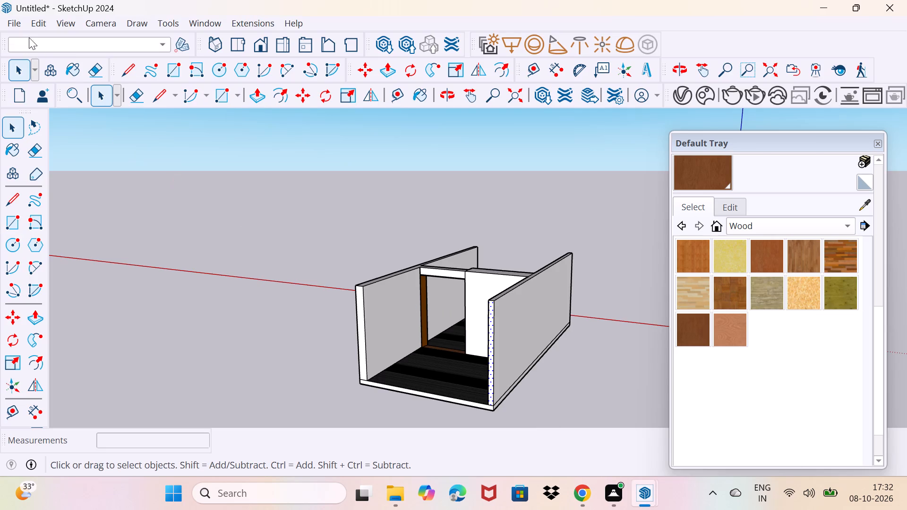
left_click(9, 21)
left_click(57, 224)
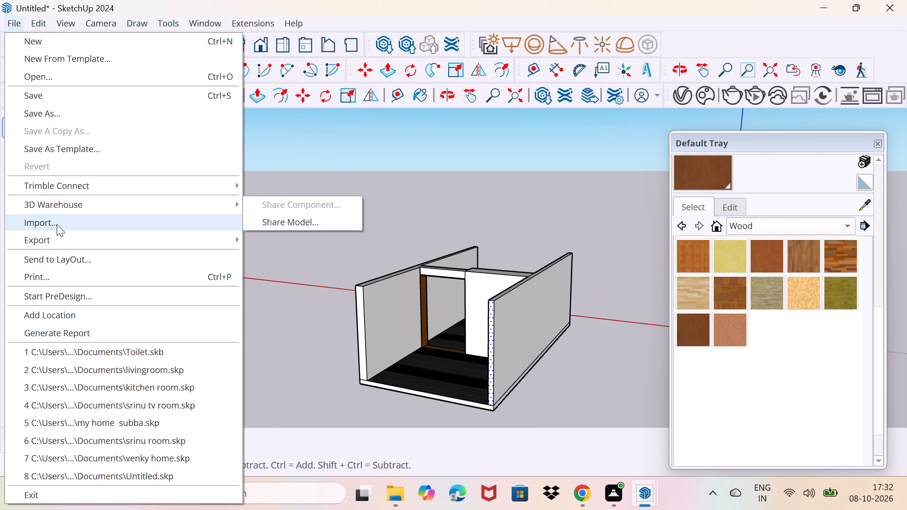
left_click(180, 172)
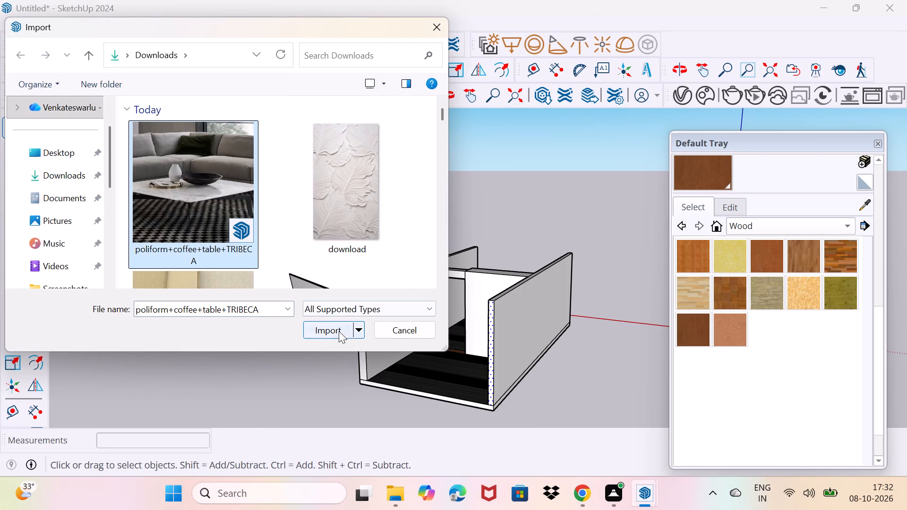
left_click(337, 331)
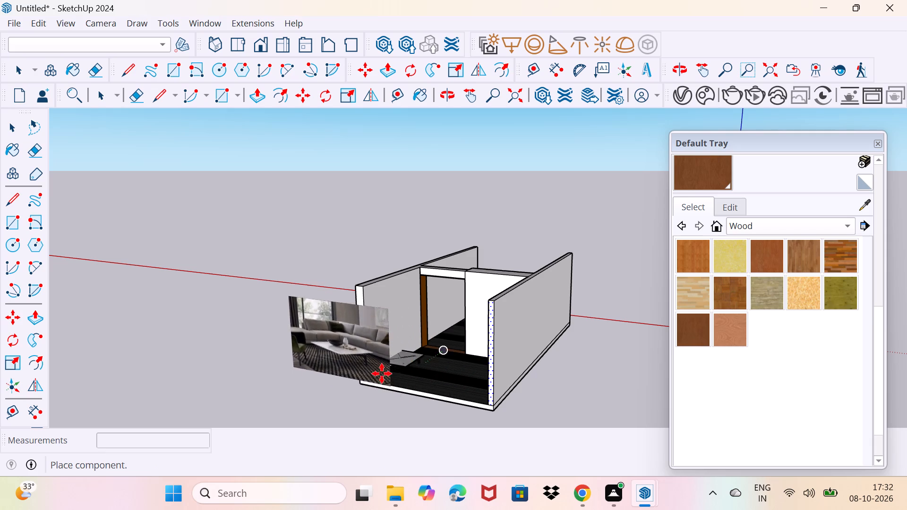
middle_click_drag(380, 373, 248, 382)
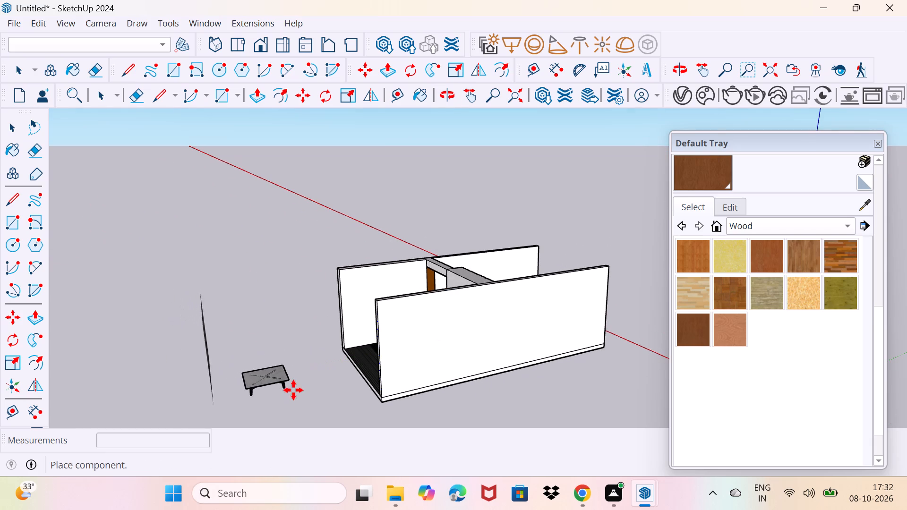
middle_click_drag(313, 384, 479, 406)
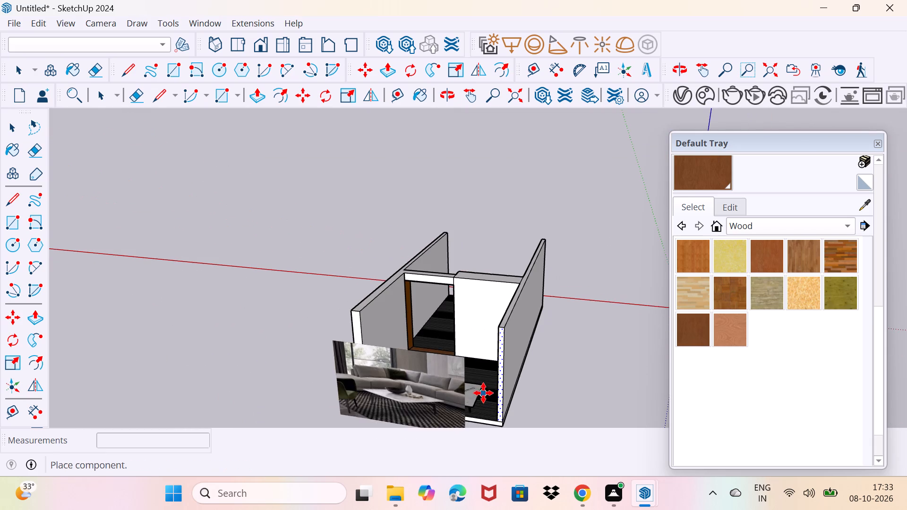
middle_click_drag(498, 376, 553, 415)
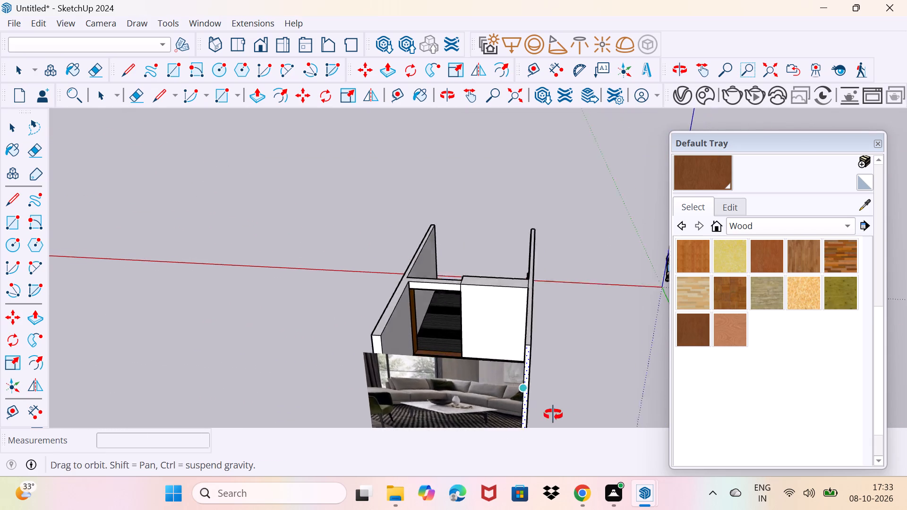
middle_click_drag(553, 415, 566, 417)
middle_click_drag(547, 377, 616, 440)
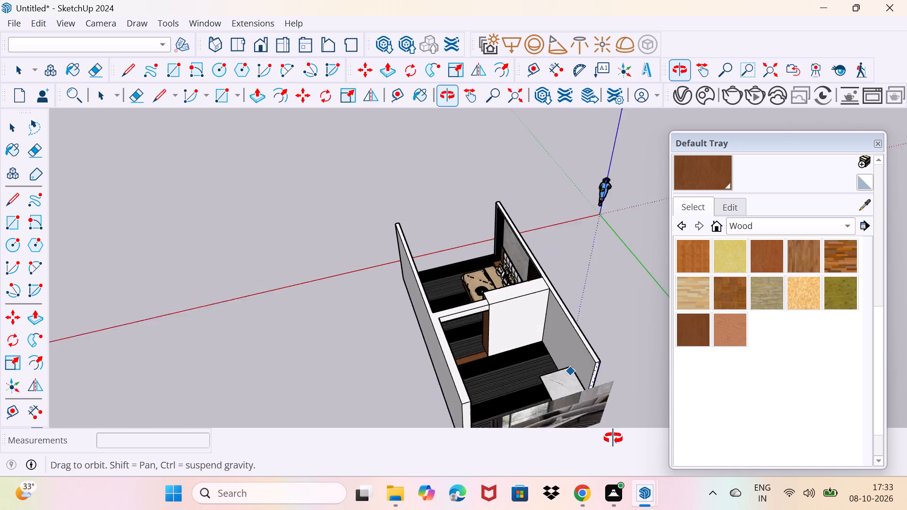
middle_click_drag(616, 440, 617, 441)
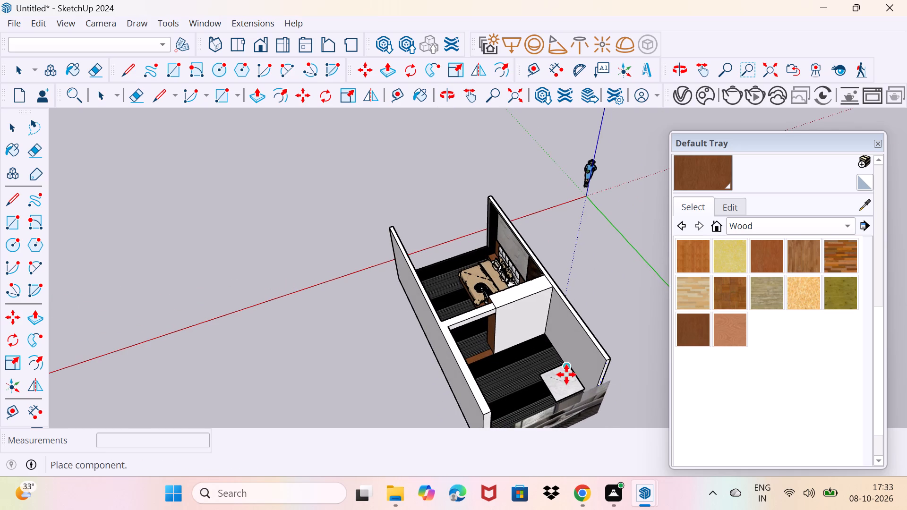
left_click(569, 375)
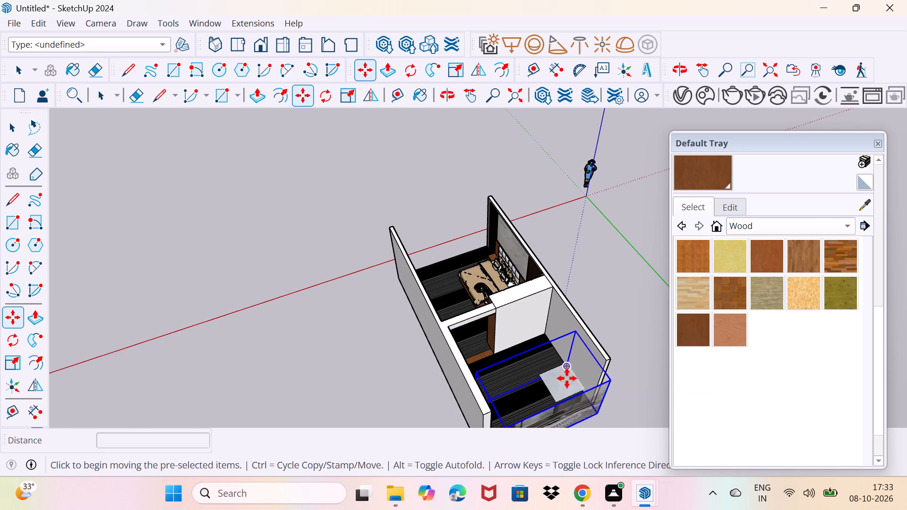
key("space")
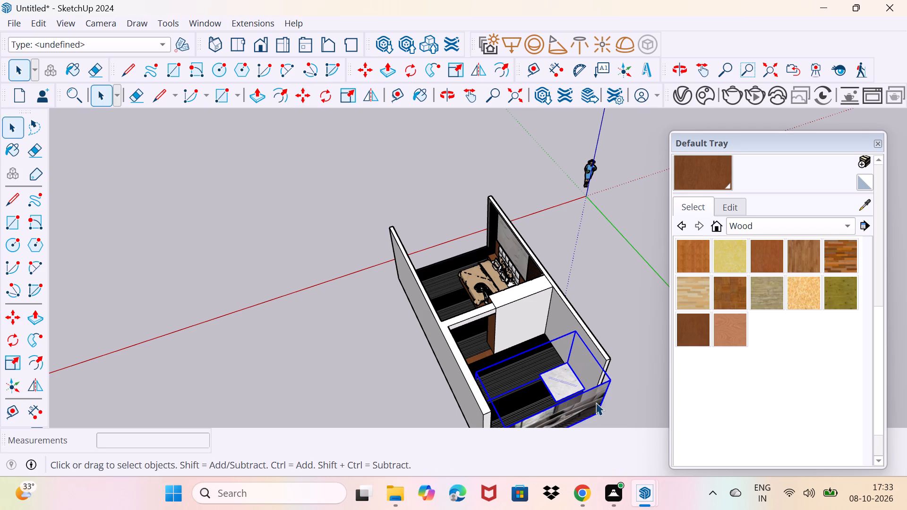
Delete the sofa photo panel inside the imported coffee table component, keeping the table, and exit component editing.
middle_click_drag(601, 416, 546, 254)
triple_click(537, 319)
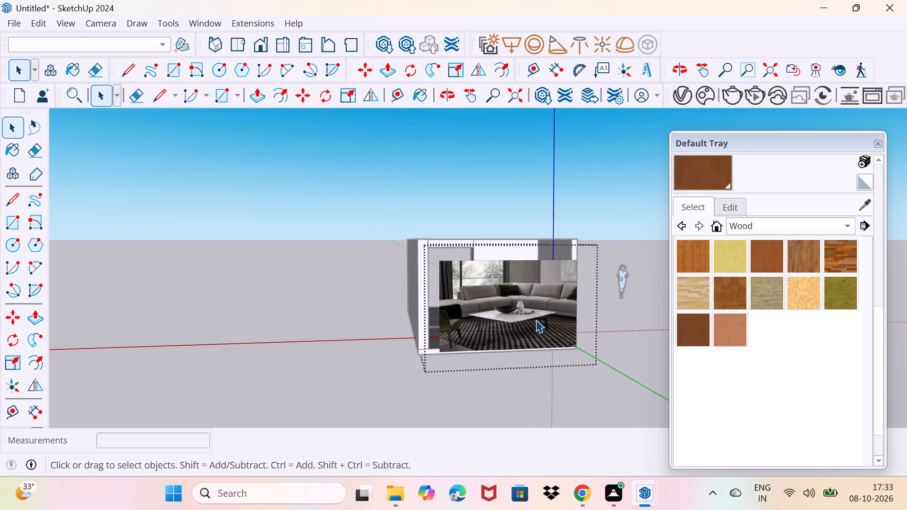
left_click(536, 320)
key("Delete")
scroll(537, 339, "down", 1)
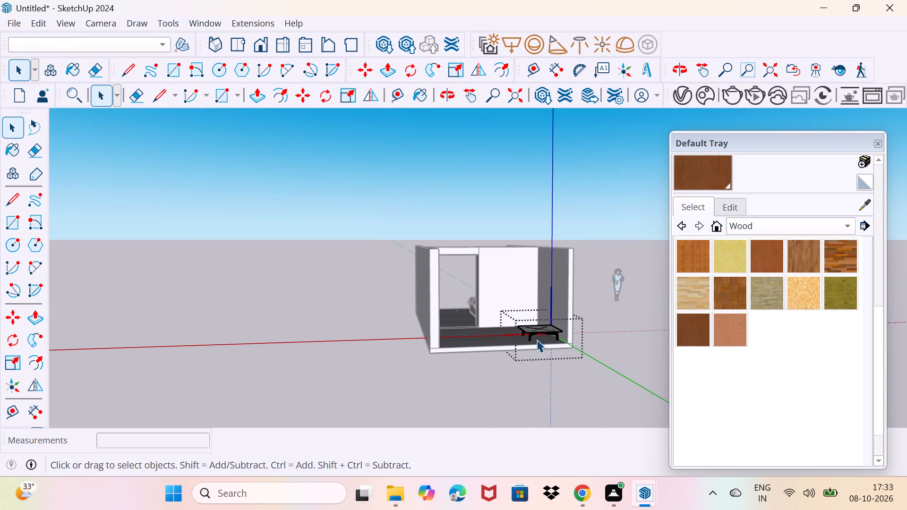
left_click_drag(554, 374, 566, 367)
left_click_drag(525, 385, 548, 365)
left_click(517, 387)
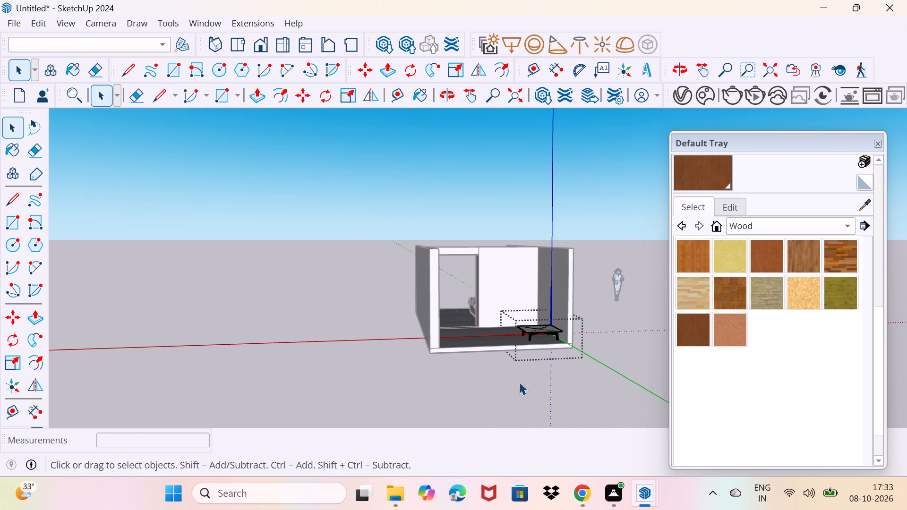
double_click(520, 380)
Examine the coffee table's placement in the extended area from several angles.
scroll(553, 318, "up", 8)
middle_click_drag(532, 326, 542, 347)
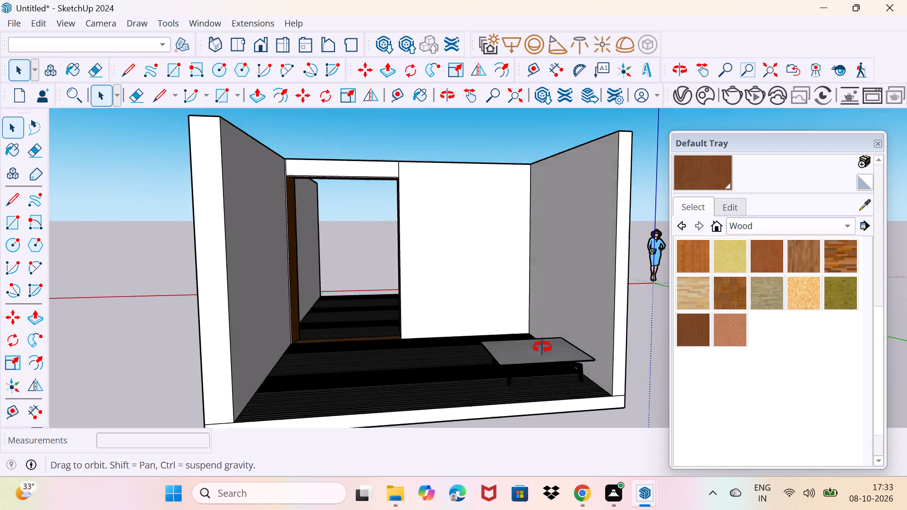
middle_click_drag(542, 347, 527, 285)
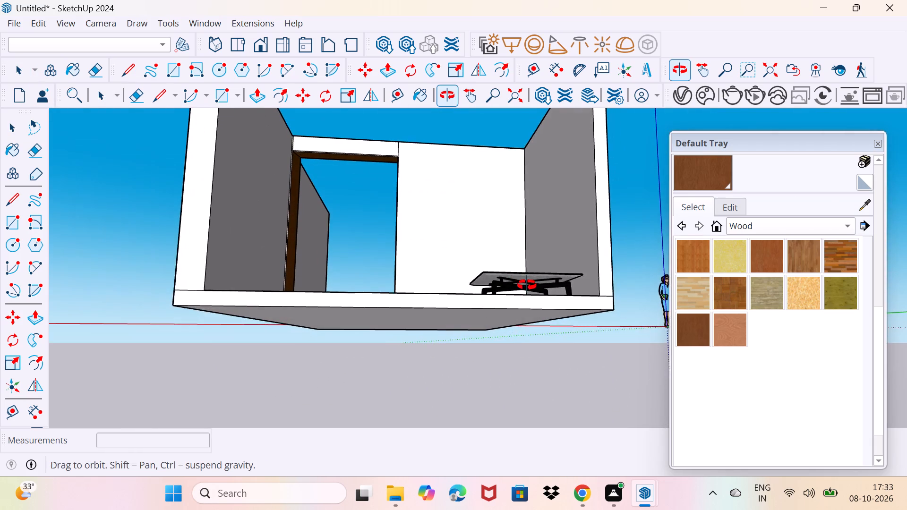
middle_click_drag(527, 285, 540, 314)
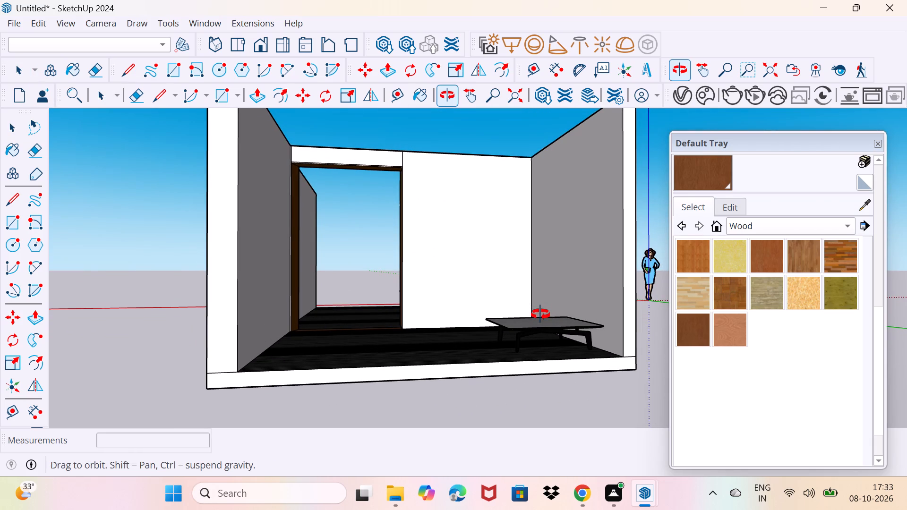
middle_click_drag(540, 314, 624, 339)
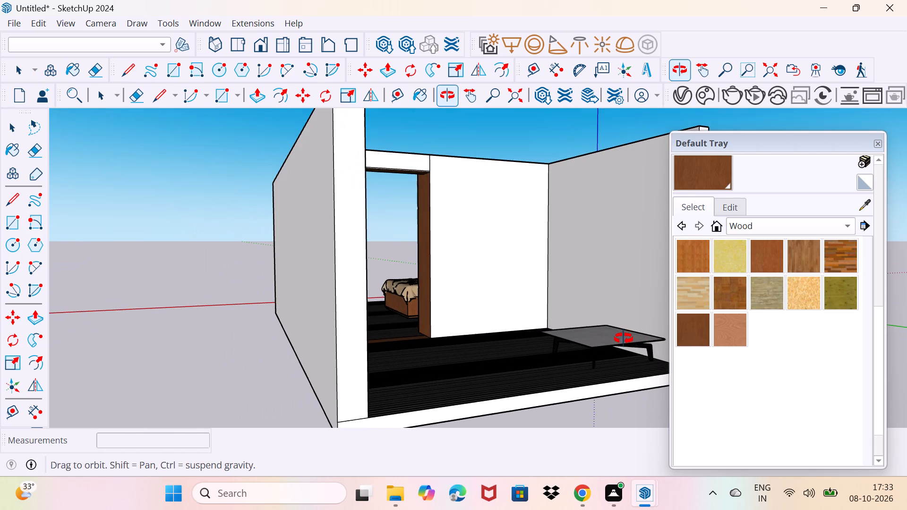
middle_click_drag(624, 339, 425, 294)
middle_click_drag(419, 312, 503, 344)
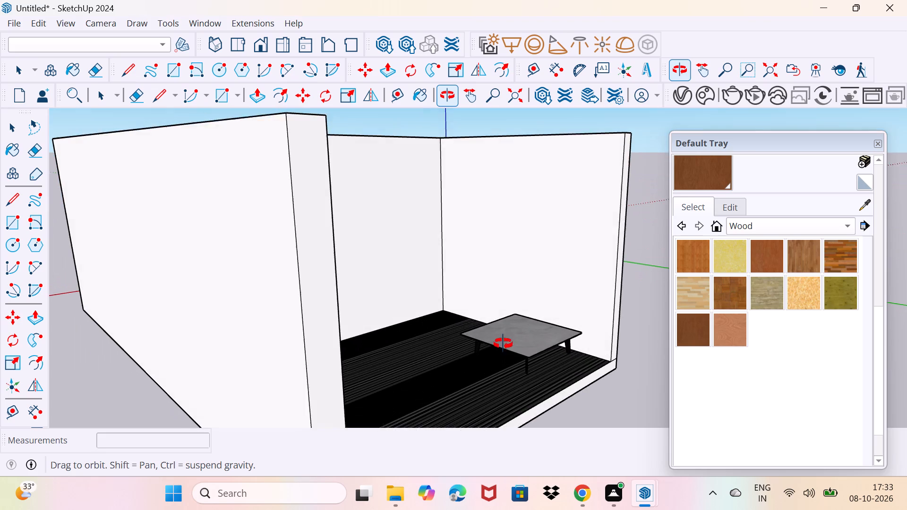
middle_click_drag(503, 344, 504, 345)
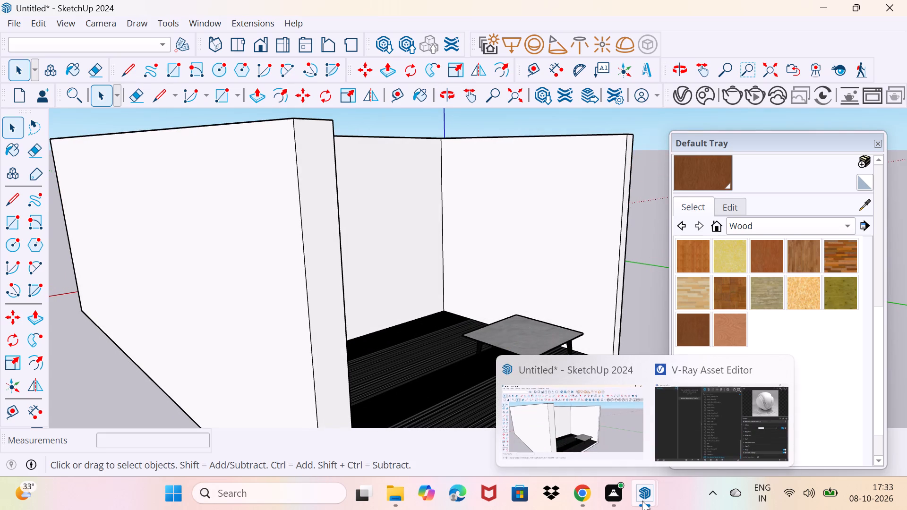
Switch to the browser, return to the 3D Warehouse collections and search them for single sofa.
left_click(576, 499)
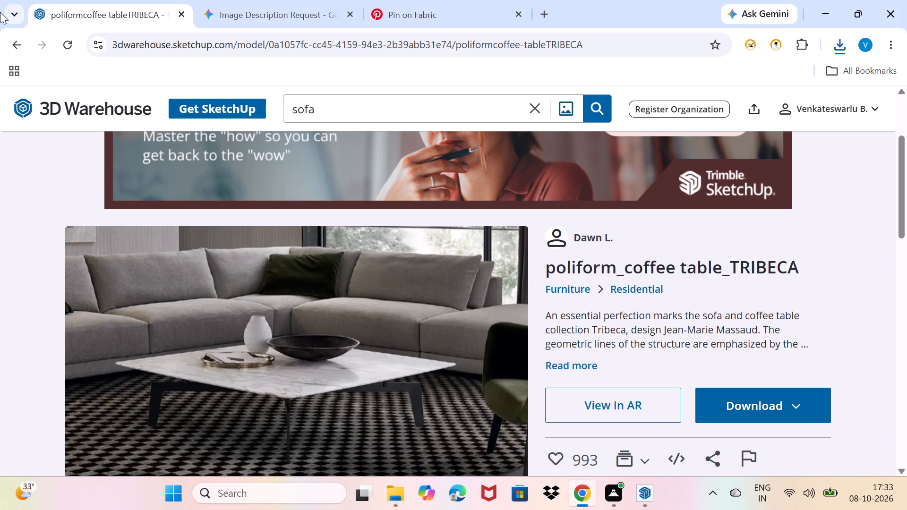
left_click(20, 50)
double_click(23, 49)
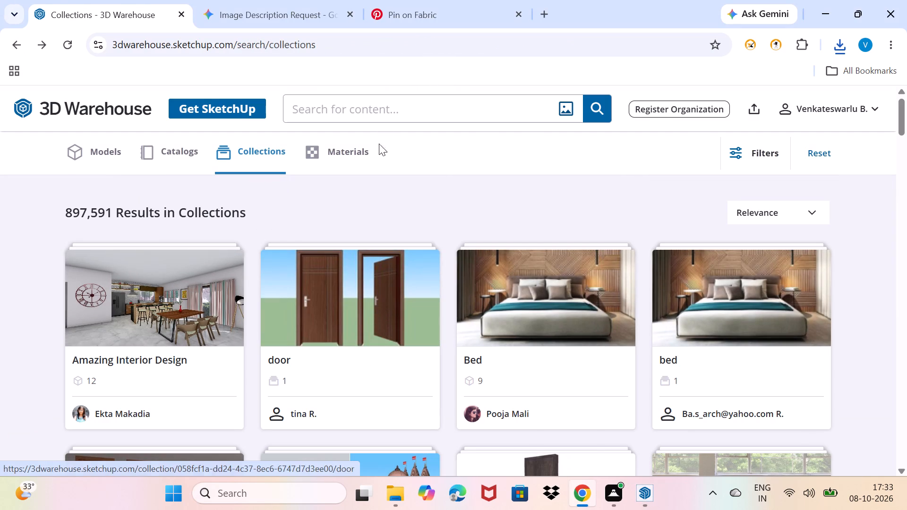
left_click(374, 104)
type("so")
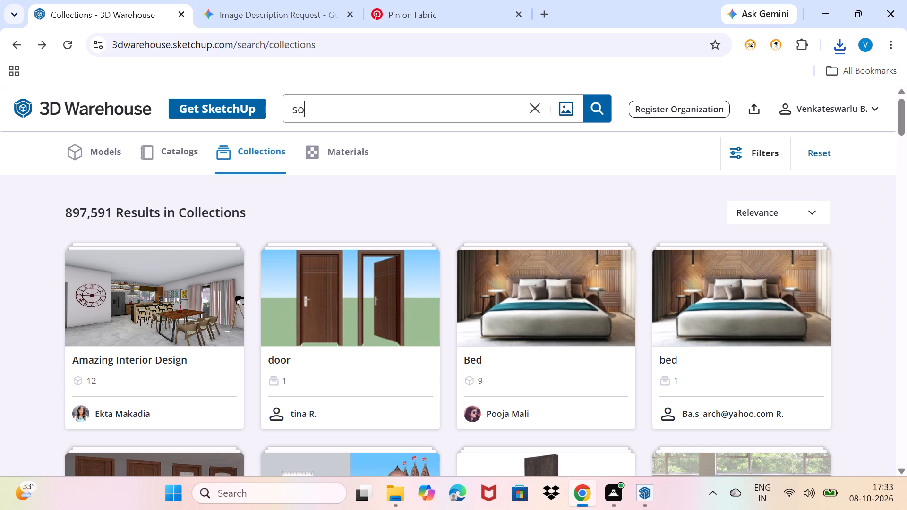
key("BackSpace")
key("BackSpace")
key("BackSpace")
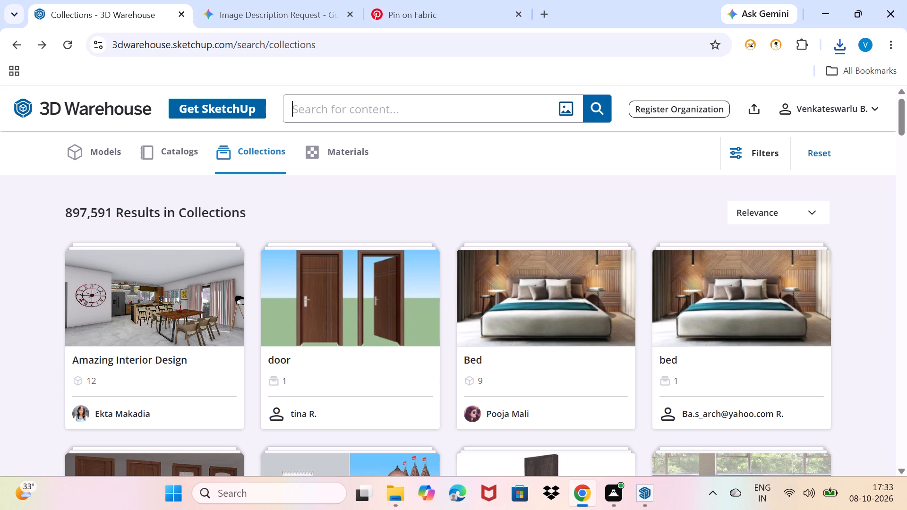
type("sin")
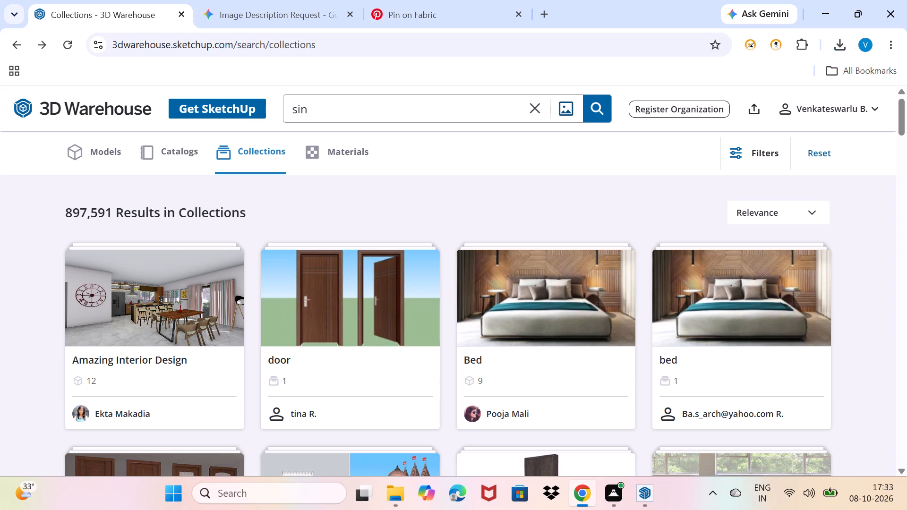
type("gle sofa")
key("Return")
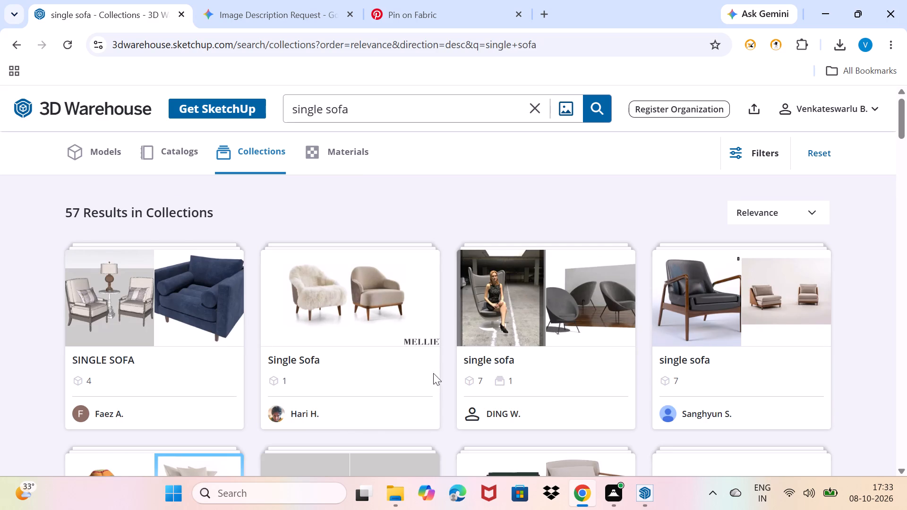
Browse the single sofa collections and open the SINGLE SOFA collection whose thumbnail shows an off-white armchair with a wooden frame.
scroll(404, 335, "down", 1)
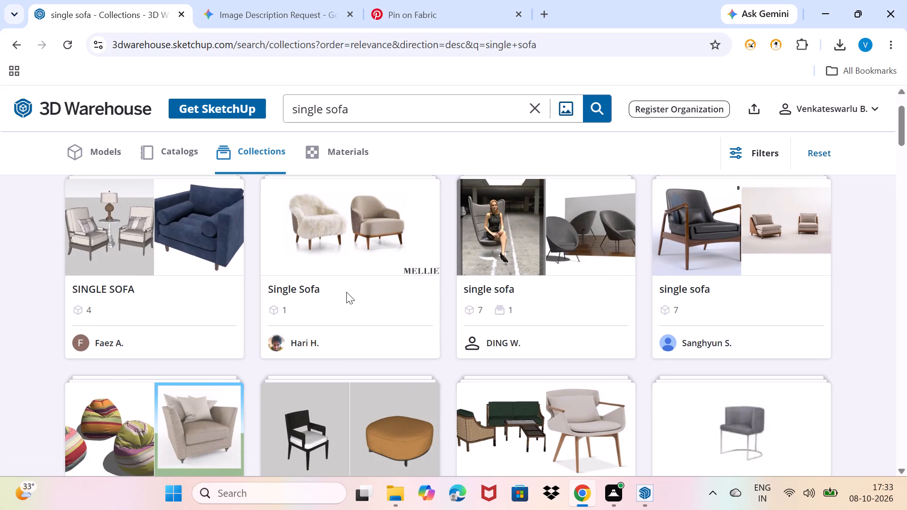
scroll(342, 241, "down", 3)
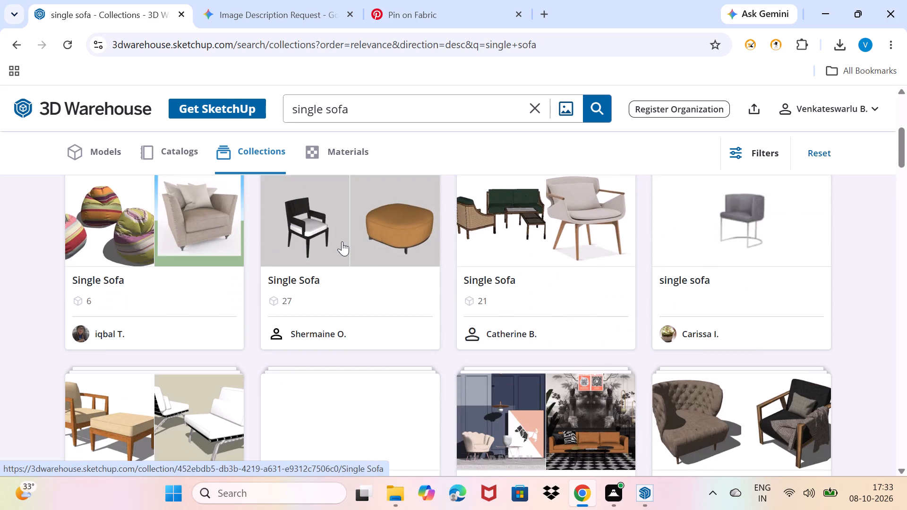
scroll(342, 241, "down", 4)
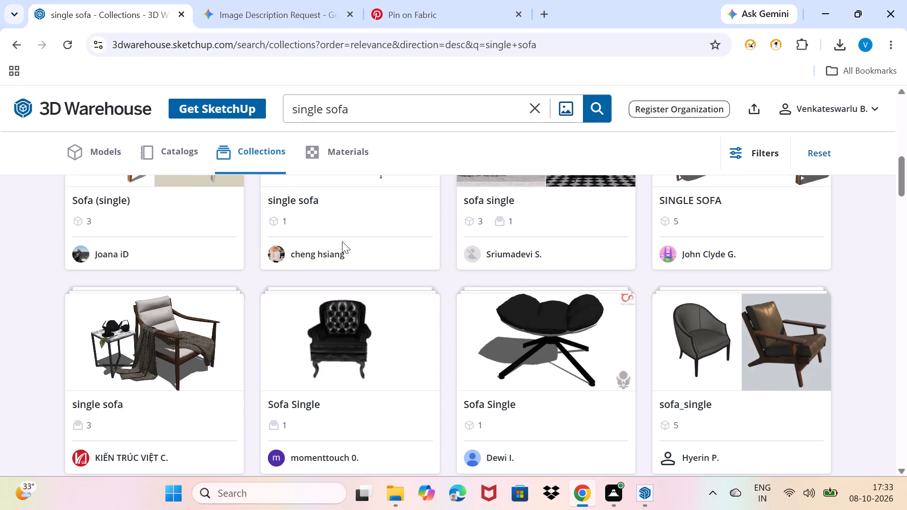
scroll(342, 241, "down", 4)
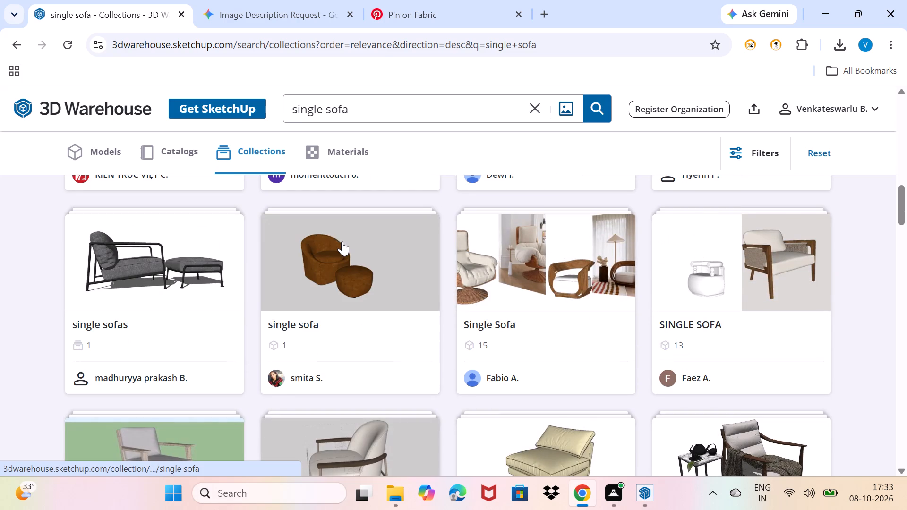
scroll(342, 241, "down", 1)
scroll(342, 241, "up", 1)
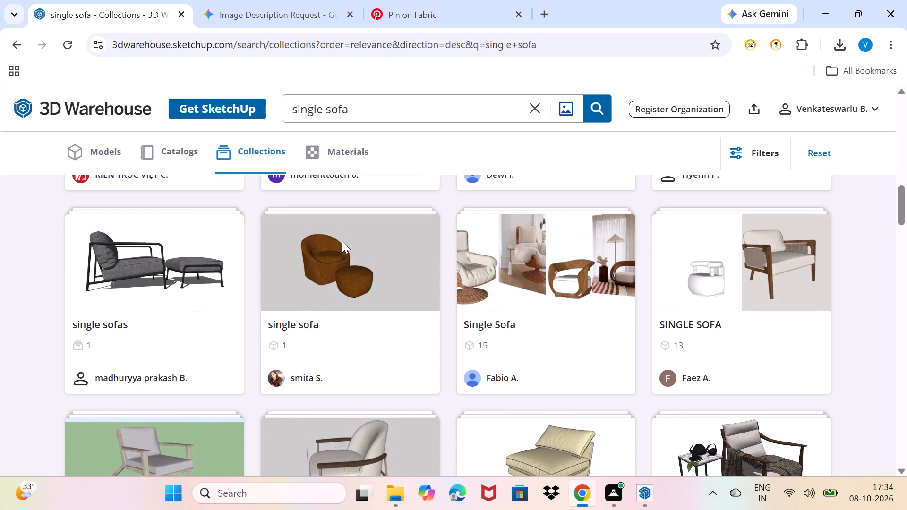
left_click(824, 247)
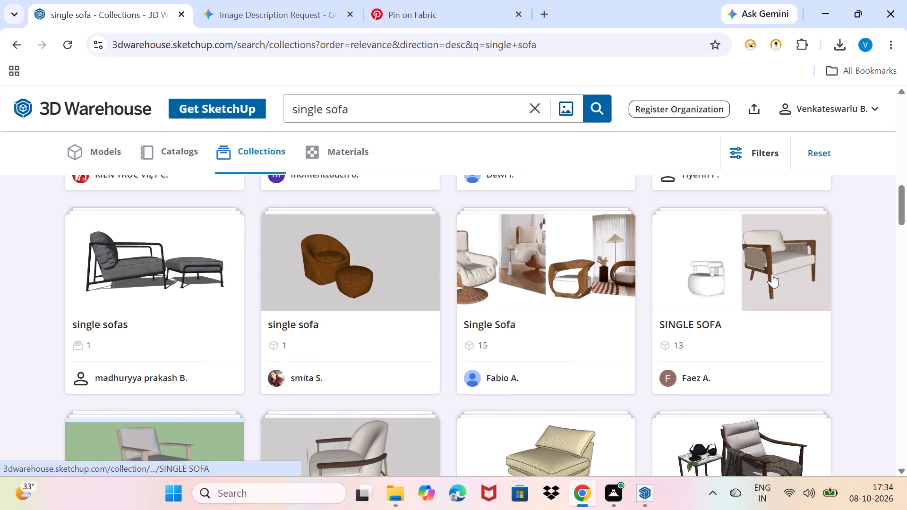
scroll(684, 348, "down", 5)
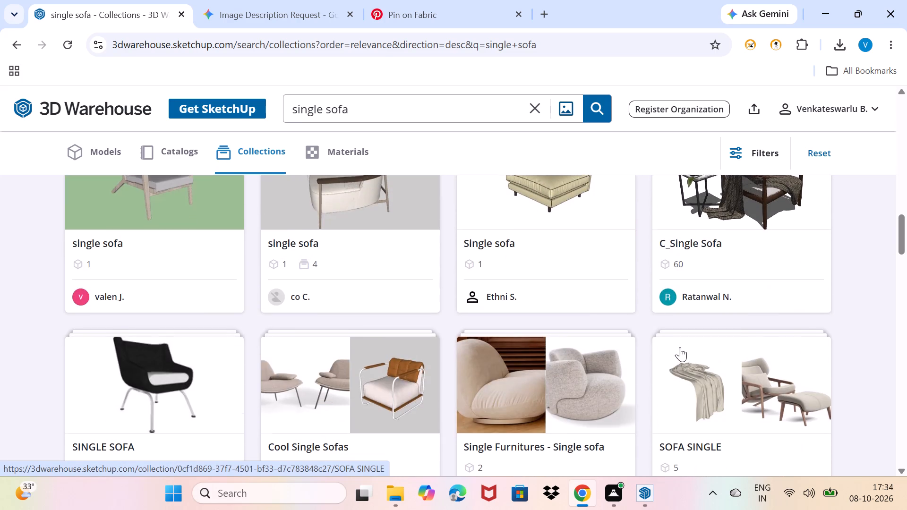
scroll(680, 347, "down", 2)
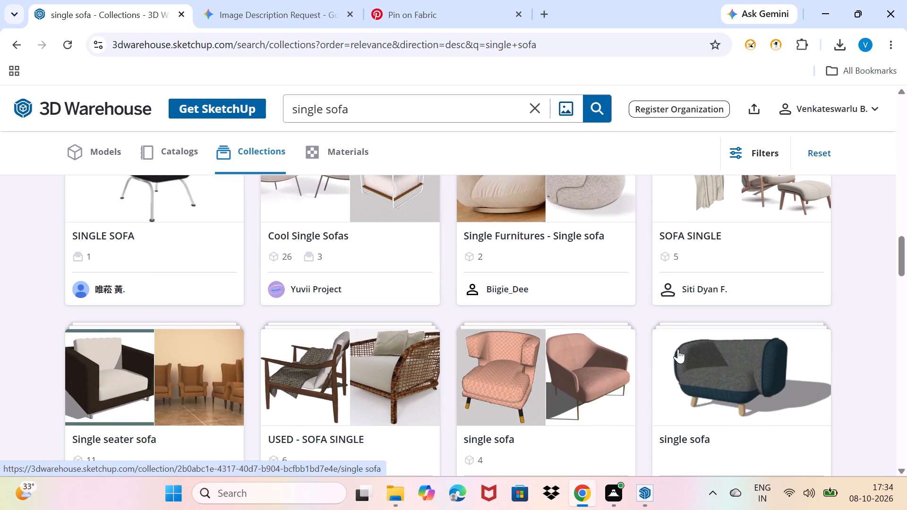
scroll(678, 349, "up", 6)
scroll(678, 349, "down", 5)
scroll(678, 349, "up", 7)
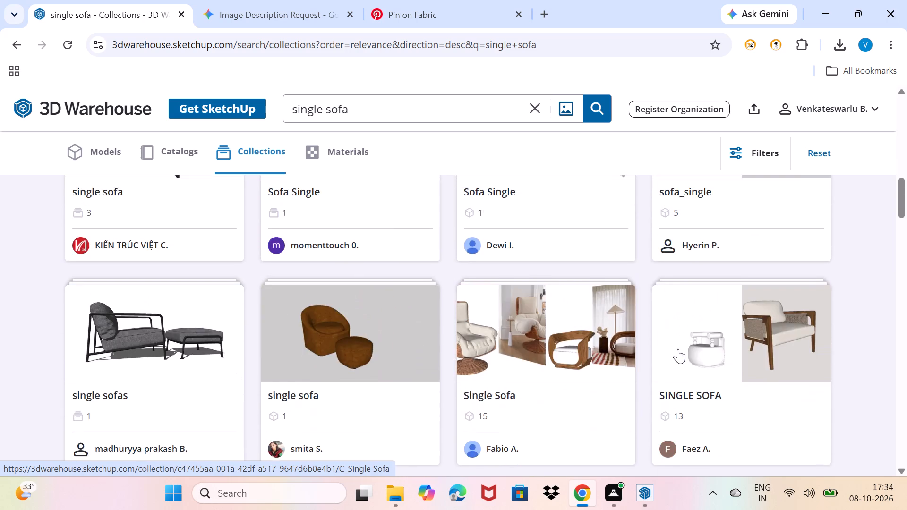
scroll(678, 349, "up", 5)
scroll(678, 349, "down", 5)
left_click(772, 328)
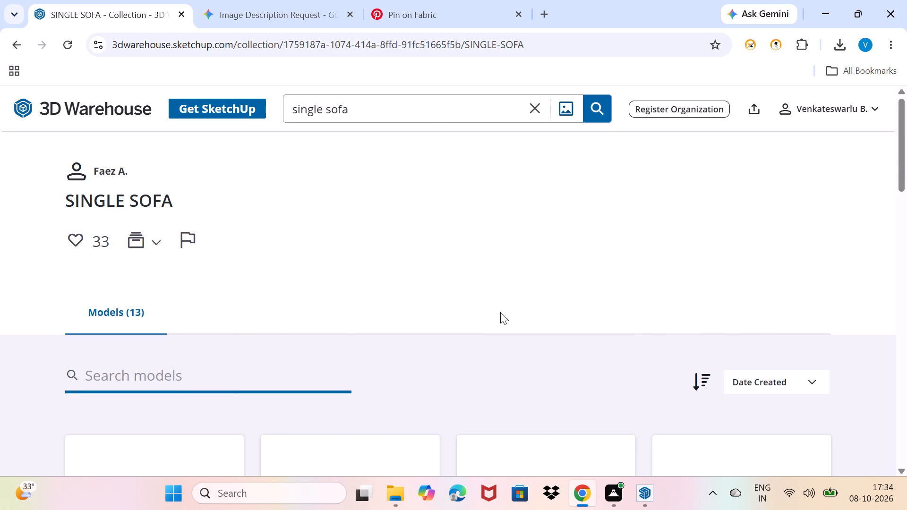
Look through the SINGLE SOFA collection's models and download Lounge_Chair_LC03 as a SketchUp file.
scroll(492, 313, "down", 5)
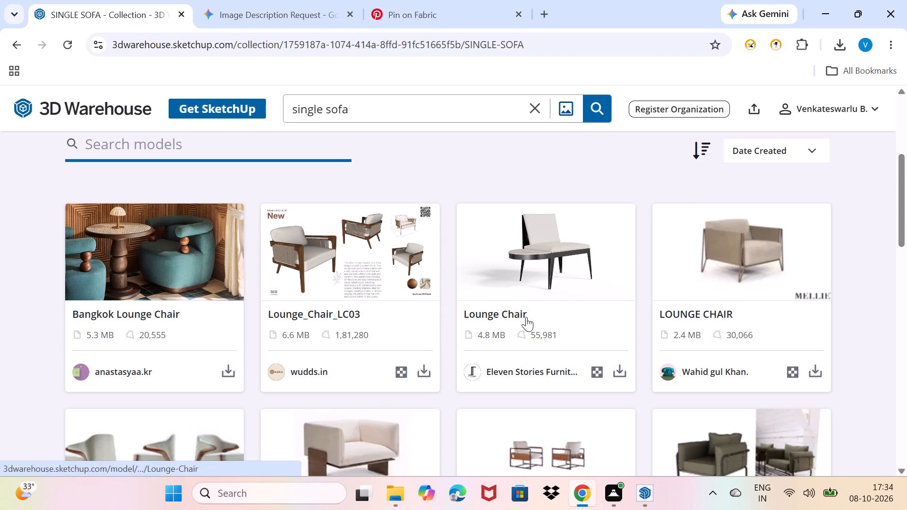
scroll(419, 318, "up", 2)
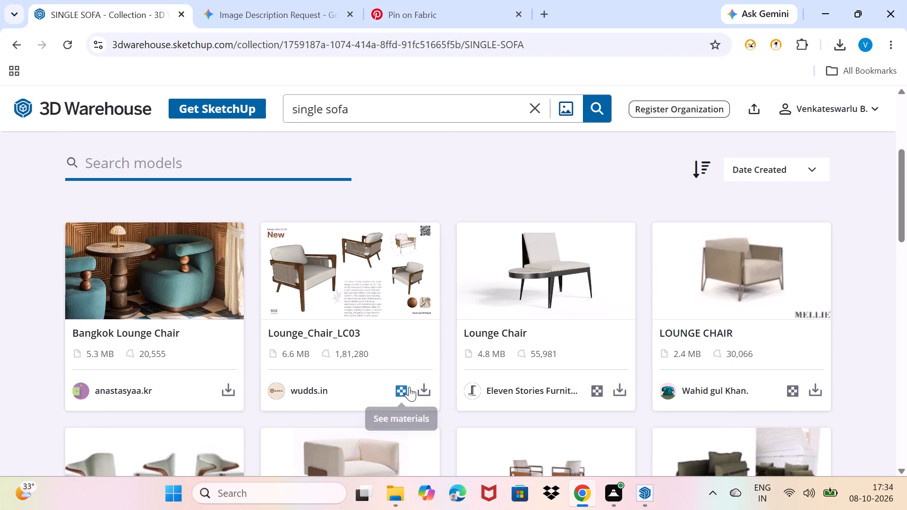
scroll(419, 366, "down", 3)
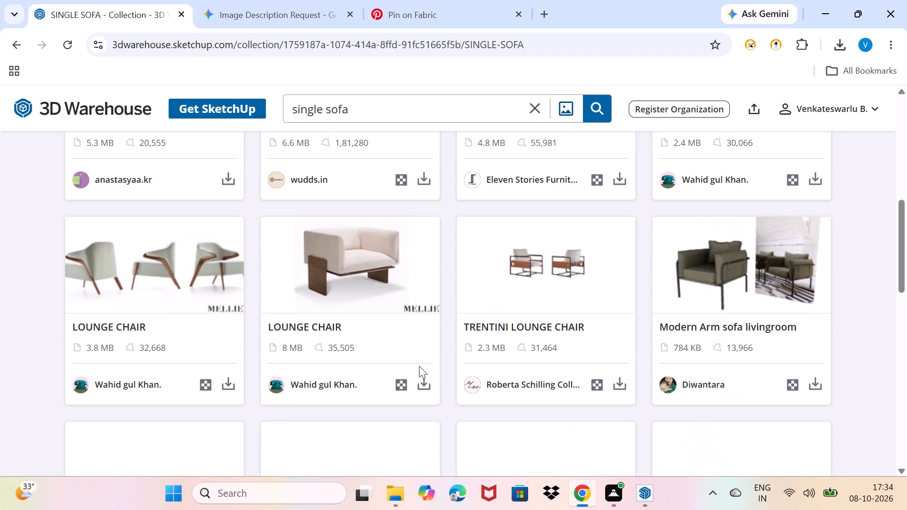
scroll(436, 355, "down", 6)
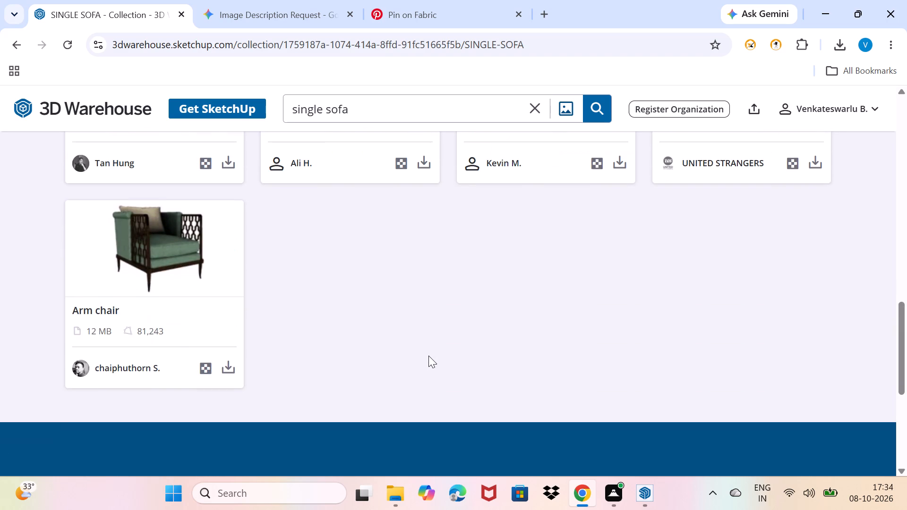
scroll(410, 346, "up", 13)
scroll(384, 331, "down", 2)
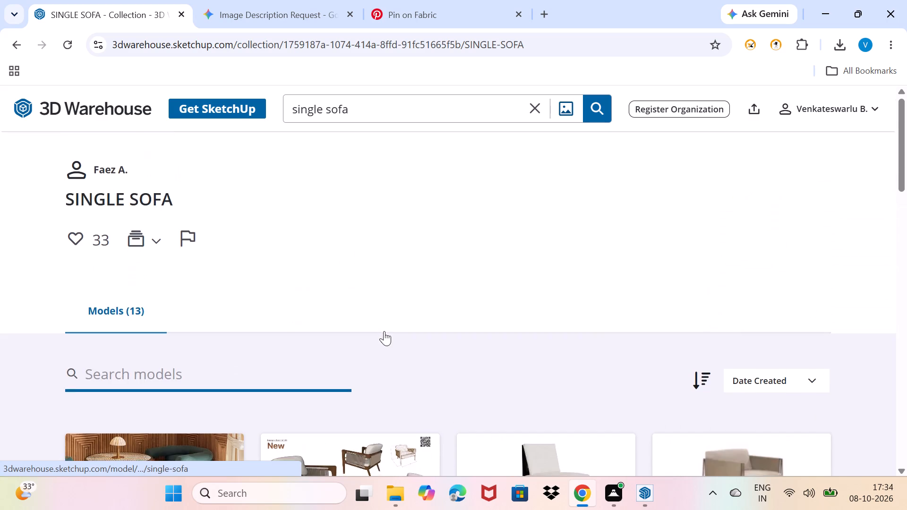
scroll(384, 331, "down", 2)
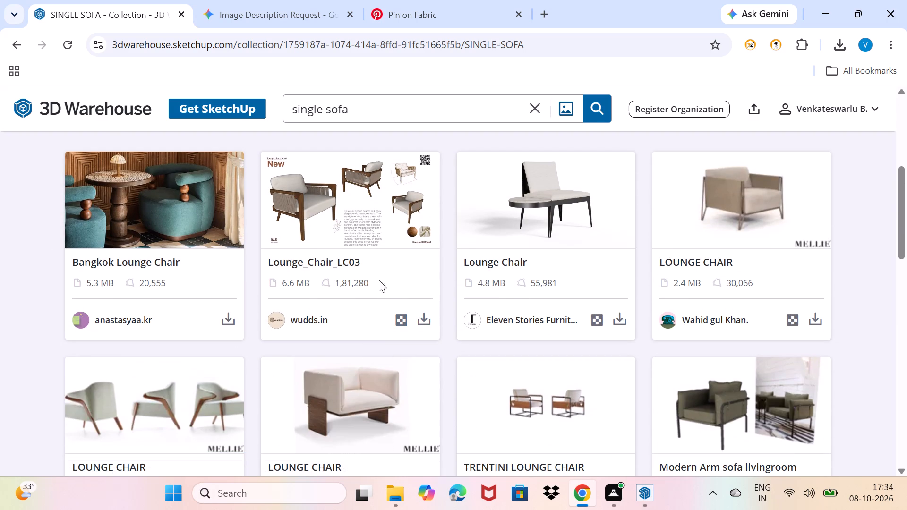
left_click(426, 320)
left_click(443, 354)
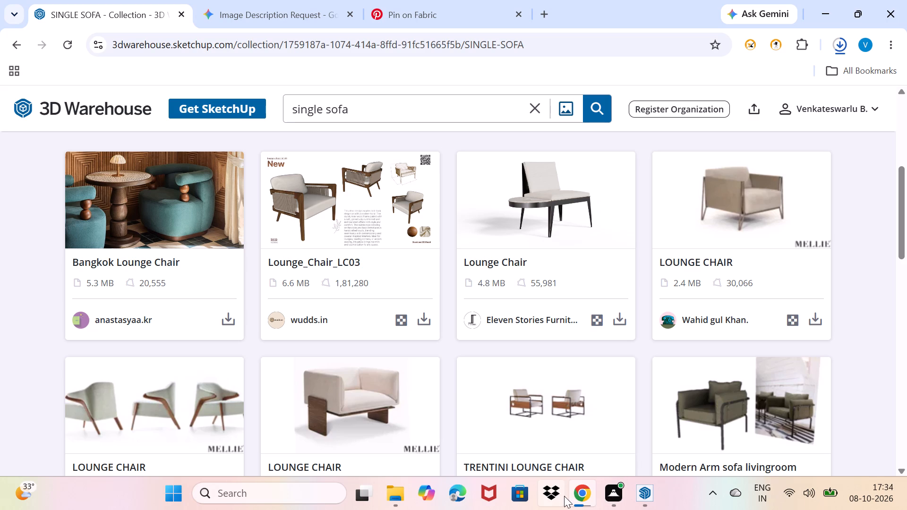
Switch to SketchUp, import RRLC03 from Downloads and place the armchair on the extended area's floor beside the coffee table.
left_click(641, 492)
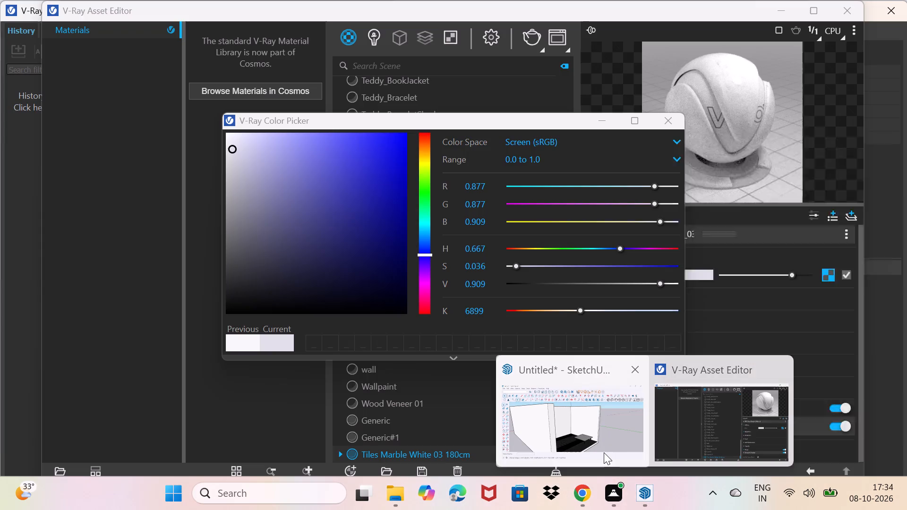
left_click(600, 452)
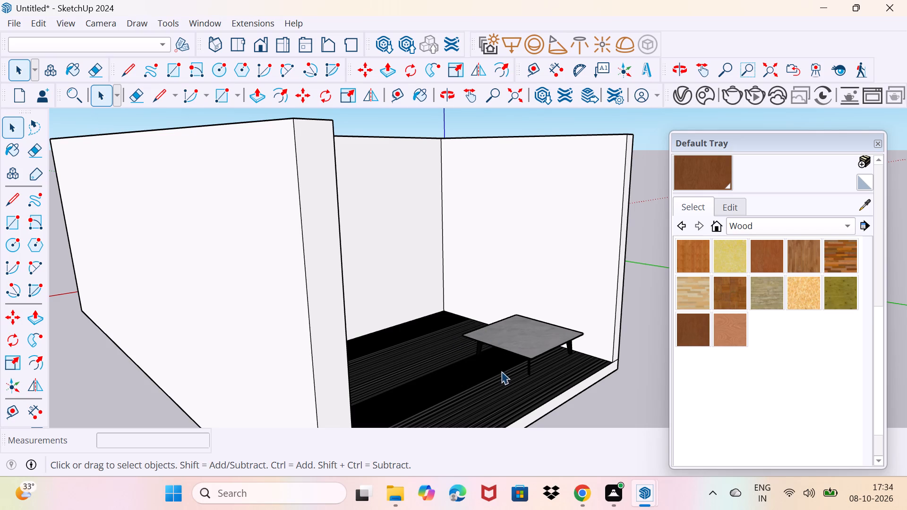
left_click(9, 22)
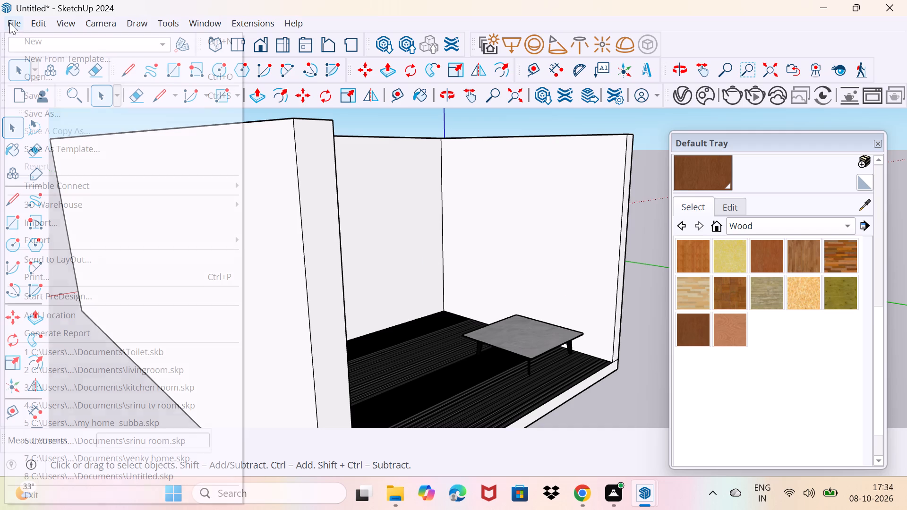
left_click(49, 222)
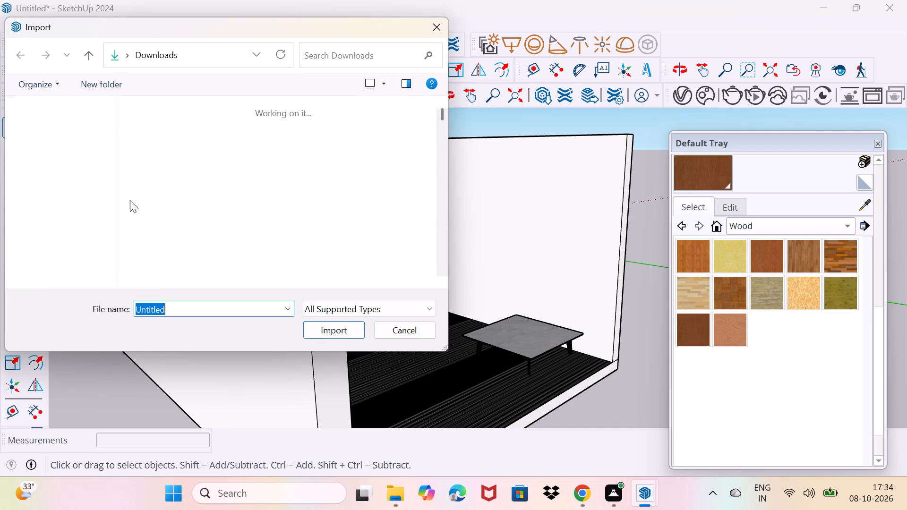
left_click(189, 191)
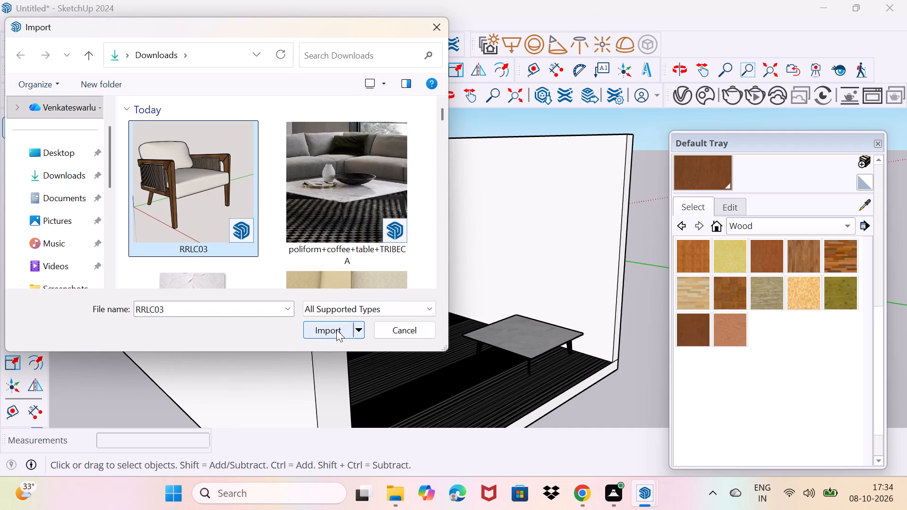
left_click(336, 330)
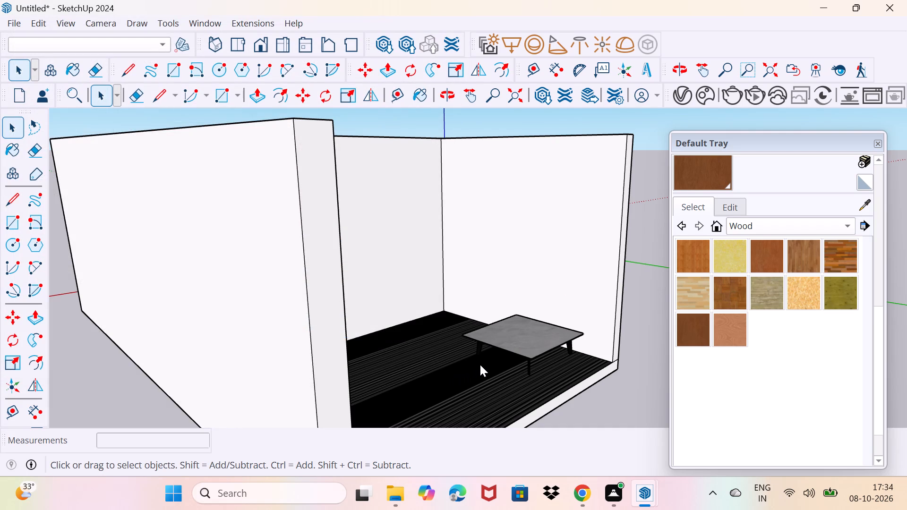
left_click(578, 277)
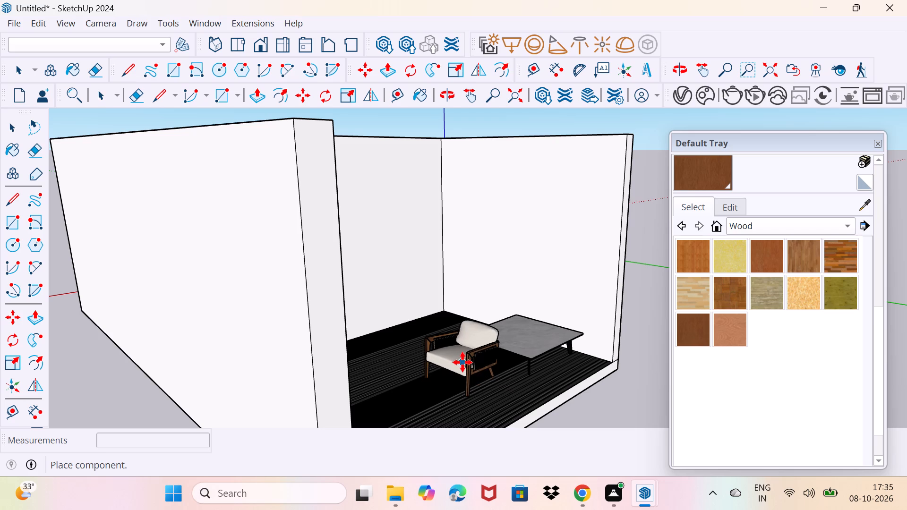
left_click(463, 362)
Rotate the imported armchair 180 degrees on the floor plane about a point beside it.
middle_click_drag(477, 364, 449, 374)
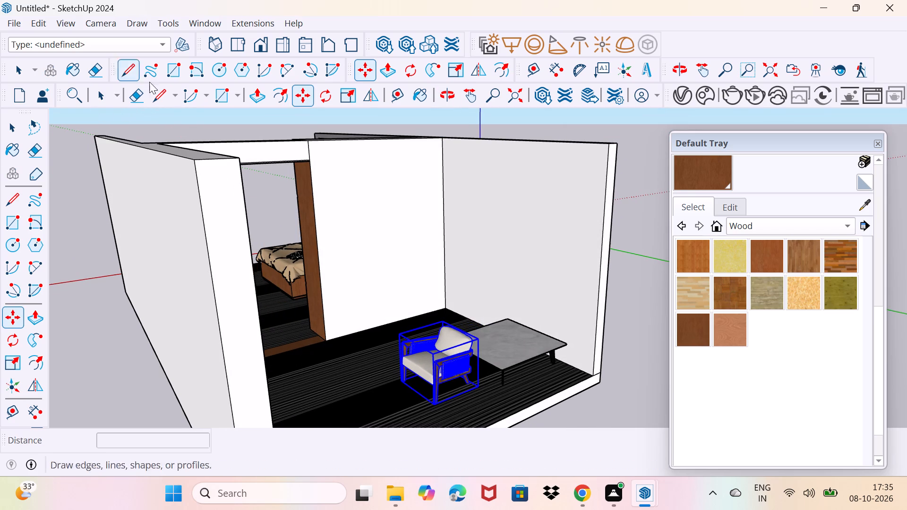
left_click(323, 96)
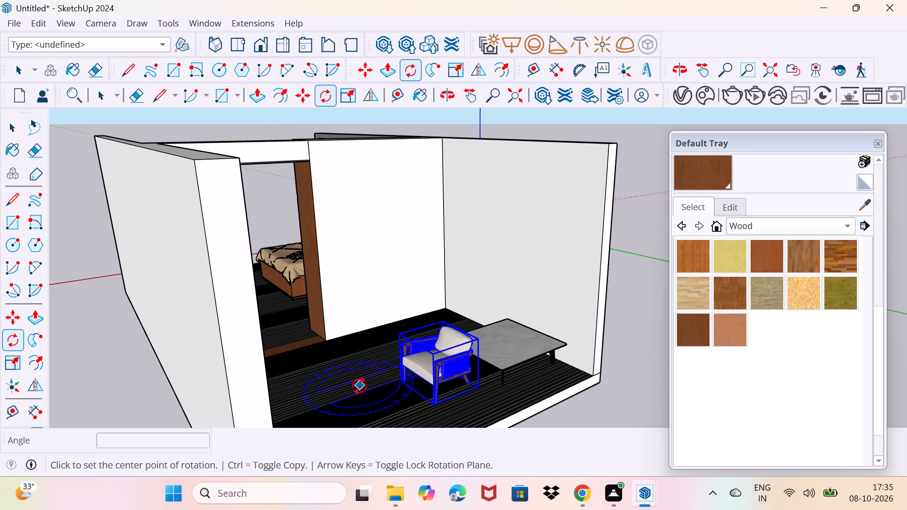
left_click(359, 385)
left_click(345, 360)
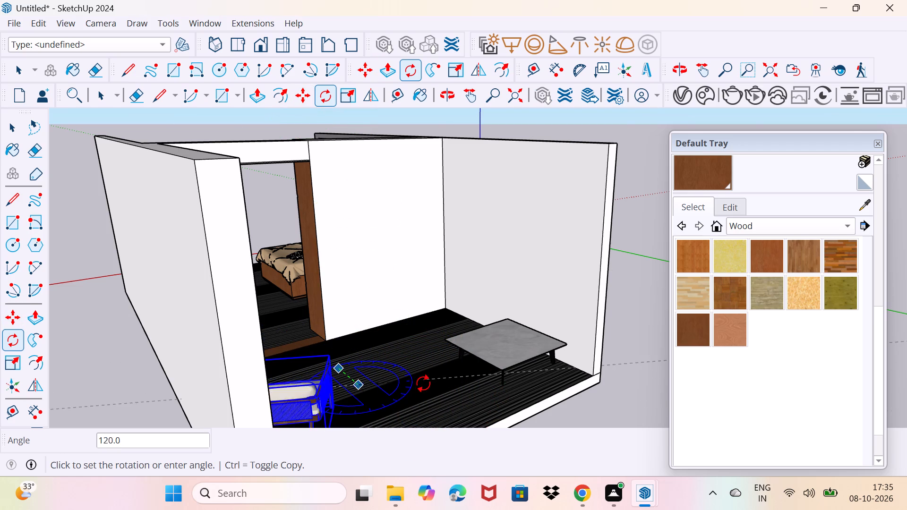
left_click(377, 441)
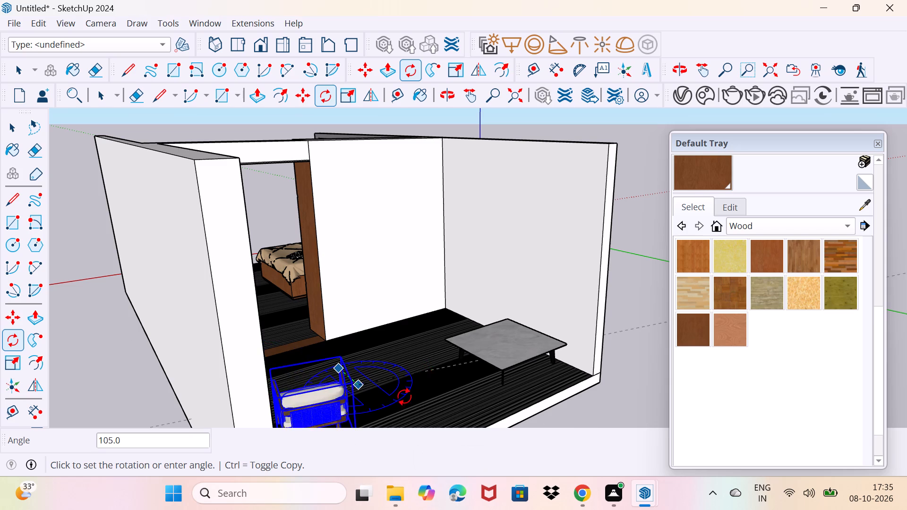
left_click(376, 398)
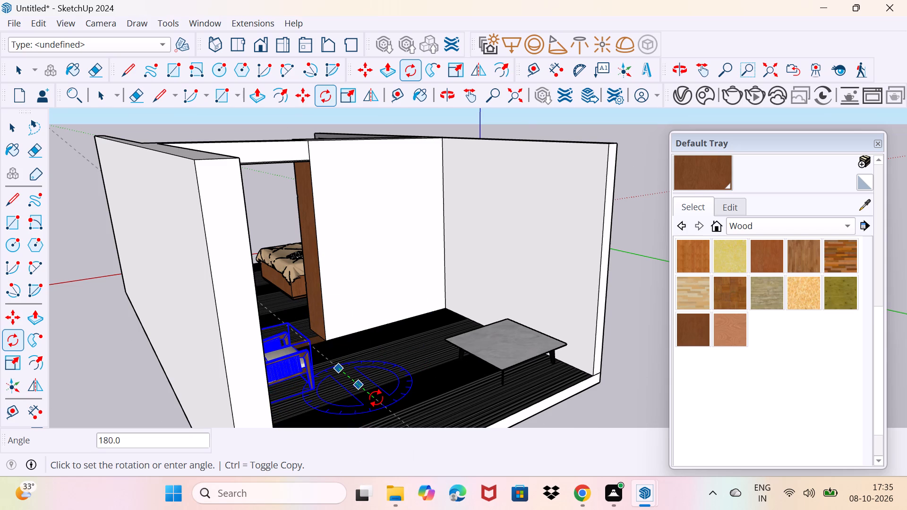
Move the coffee table about 1' across the extended area's floor toward the open front edge.
key("space")
scroll(337, 380, "up", 2)
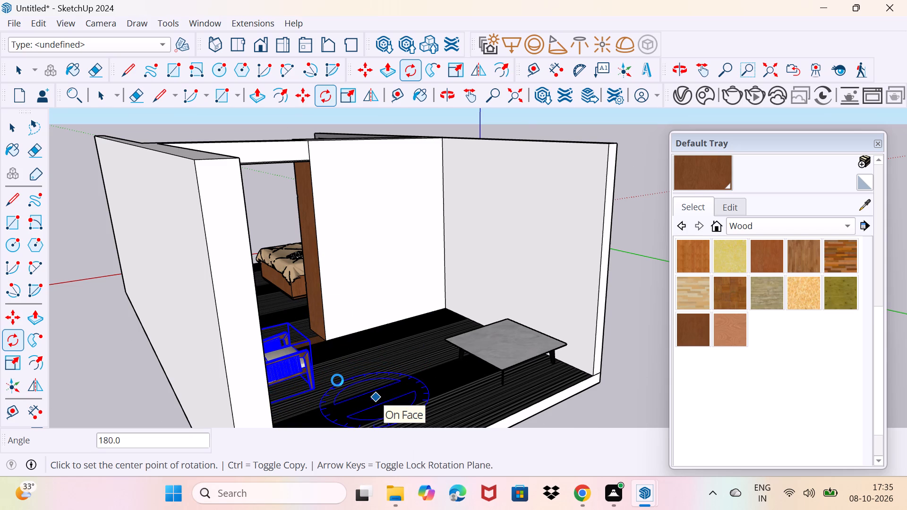
middle_click_drag(333, 378, 304, 381)
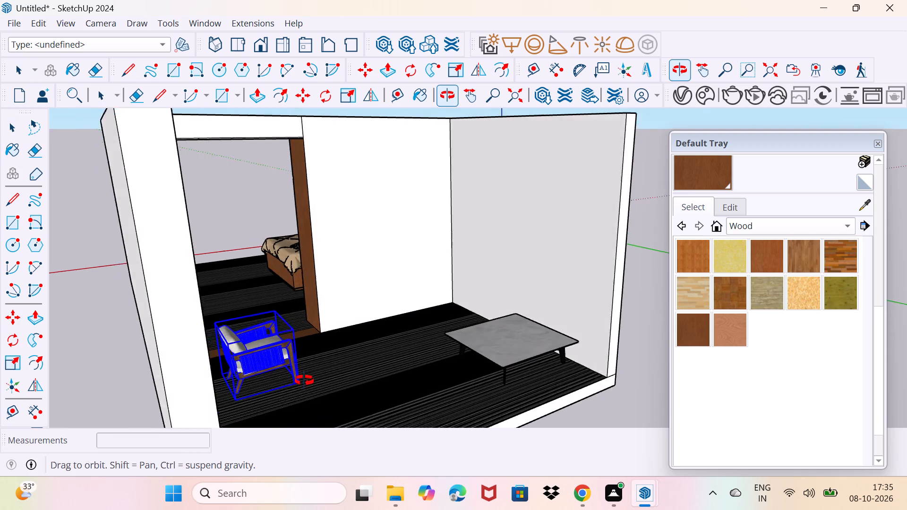
middle_click_drag(304, 381, 279, 389)
scroll(272, 380, "up", 2)
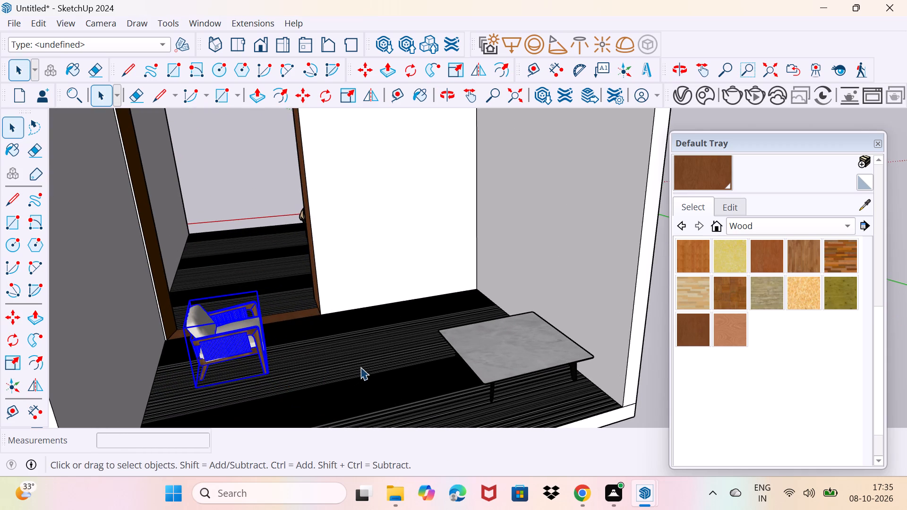
middle_click_drag(360, 367, 335, 321, "shift")
key("space")
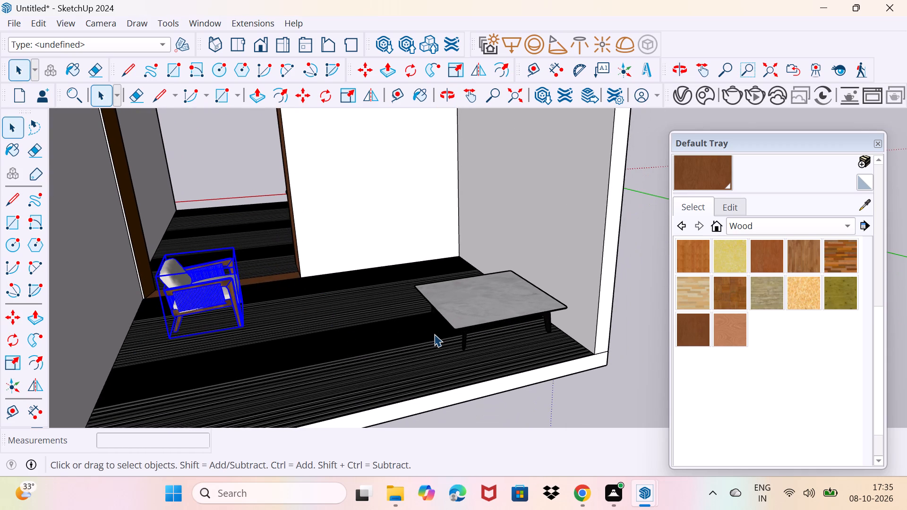
left_click(424, 340)
left_click(452, 321)
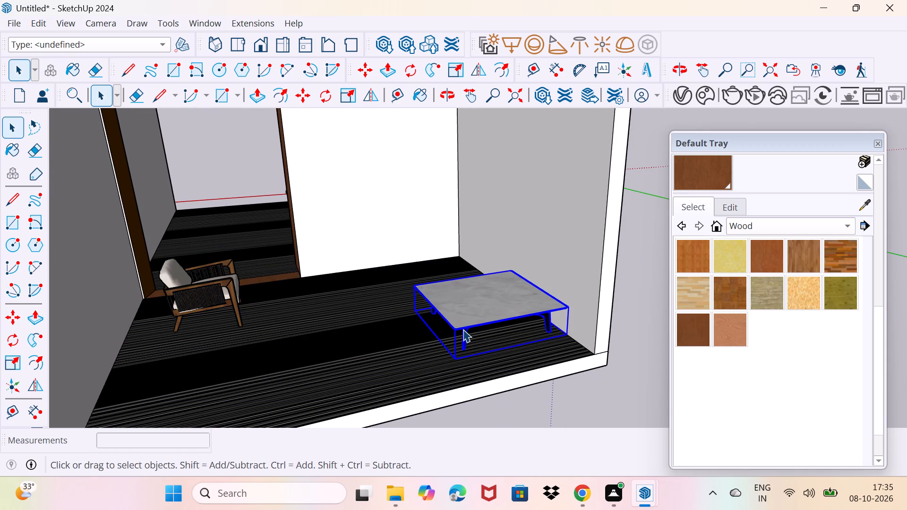
key("m")
left_click(449, 356)
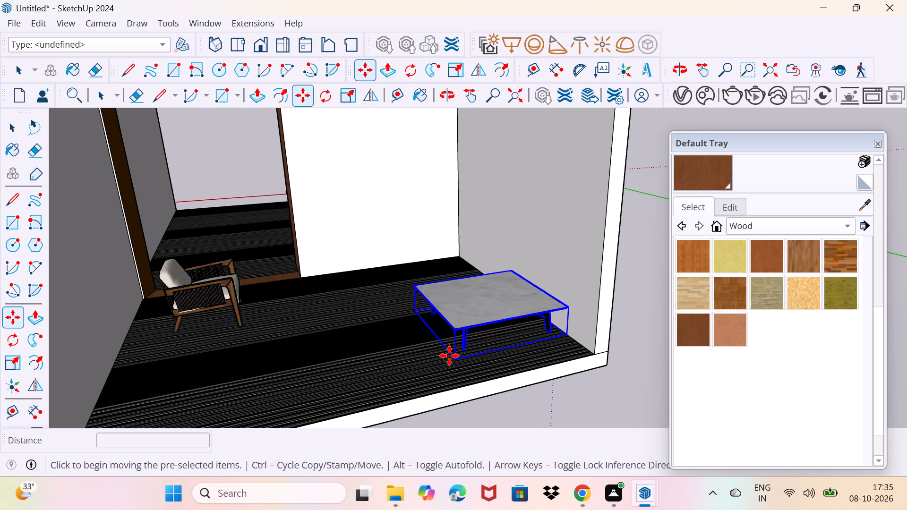
left_click(424, 369)
key("space")
Move the armchair about 6' across the floor so it stands close to the coffee table.
left_click_drag(245, 341, 249, 335)
left_click(228, 305)
scroll(245, 323, "up", 3)
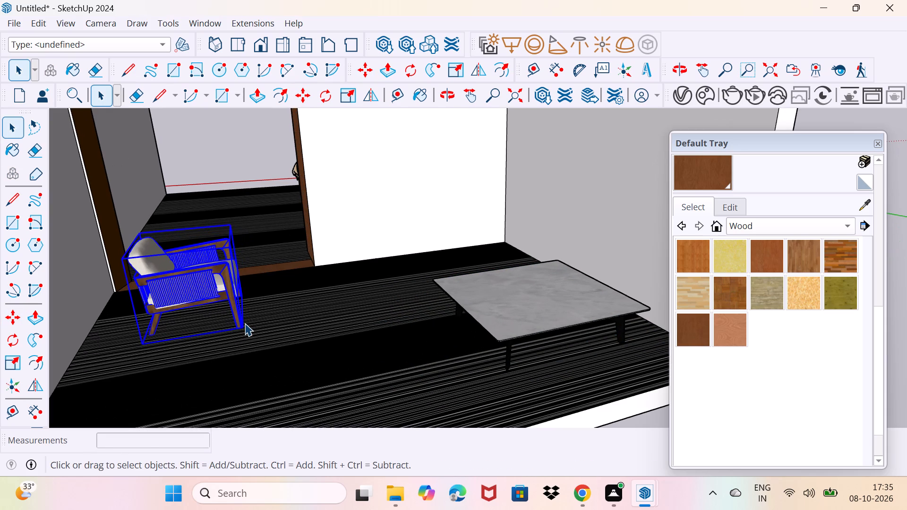
key("m")
left_click(241, 328)
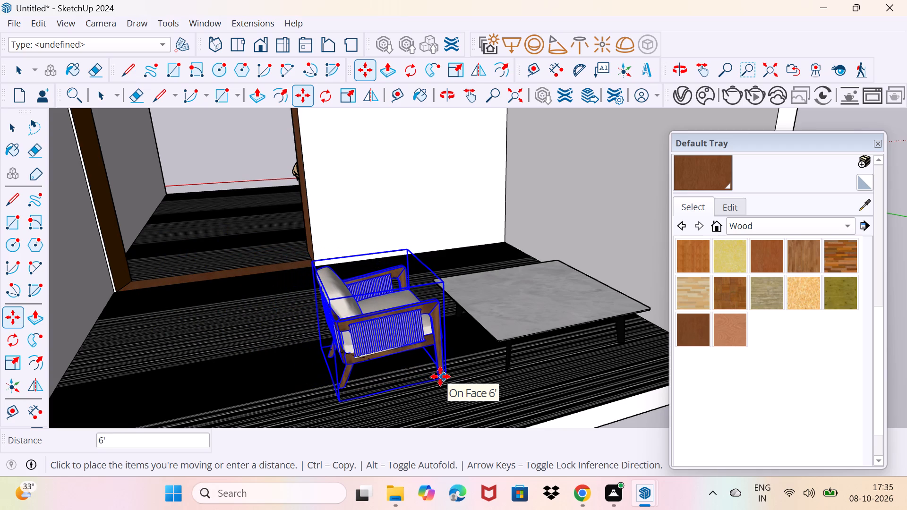
left_click(443, 376)
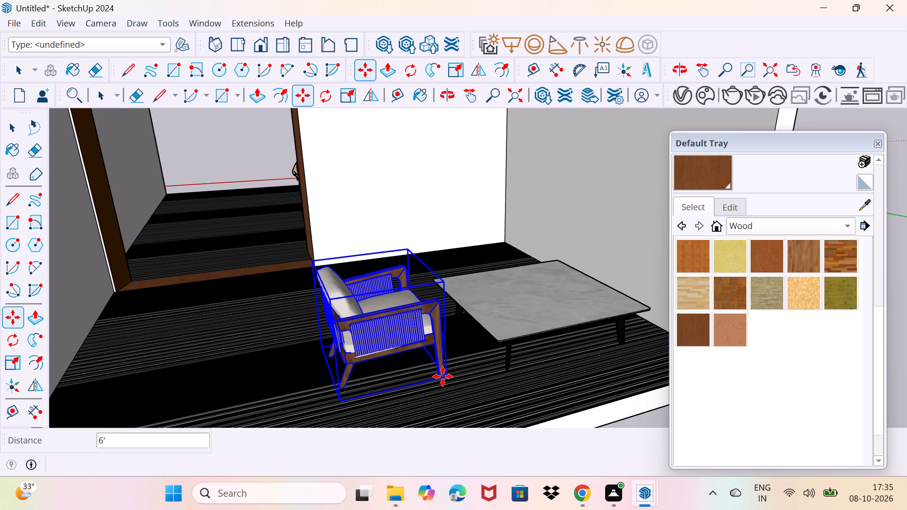
key("space")
left_click_drag(441, 395, 453, 376)
Move the armchair about 7 3/16" further along the floor toward the coffee table.
scroll(445, 363, "down", 10)
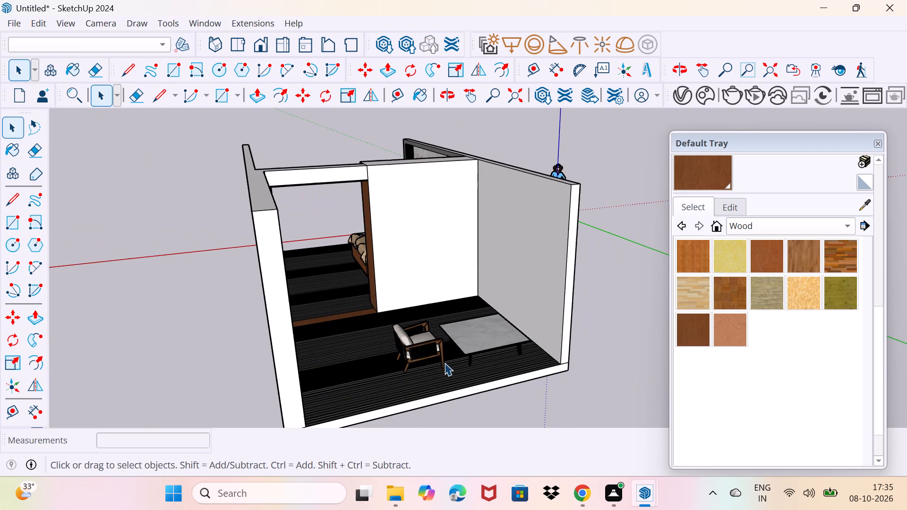
scroll(424, 355, "up", 4)
middle_click(424, 354)
left_click(424, 354)
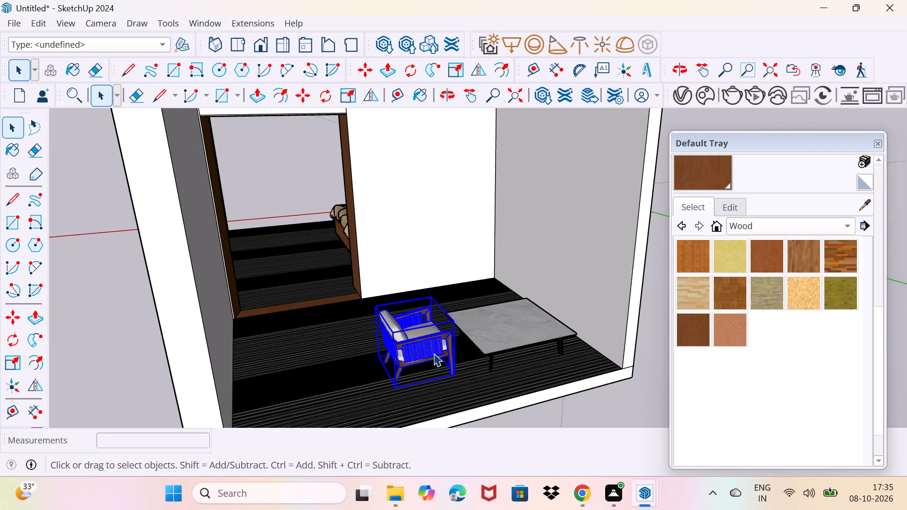
scroll(435, 353, "up", 3)
middle_click_drag(413, 352, 364, 320)
scroll(415, 355, "up", 2)
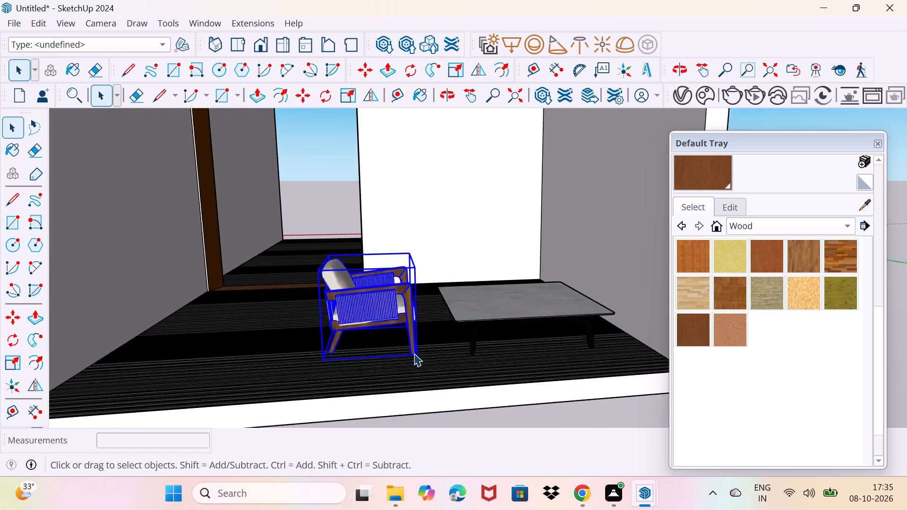
scroll(414, 353, "up", 1)
key("m")
left_click(415, 354)
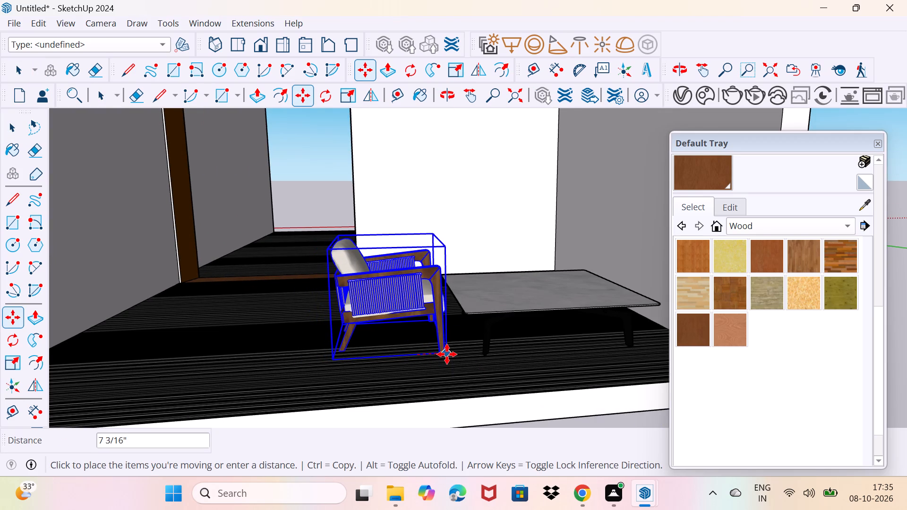
left_click(447, 354)
key("space")
left_click_drag(356, 375, 363, 367)
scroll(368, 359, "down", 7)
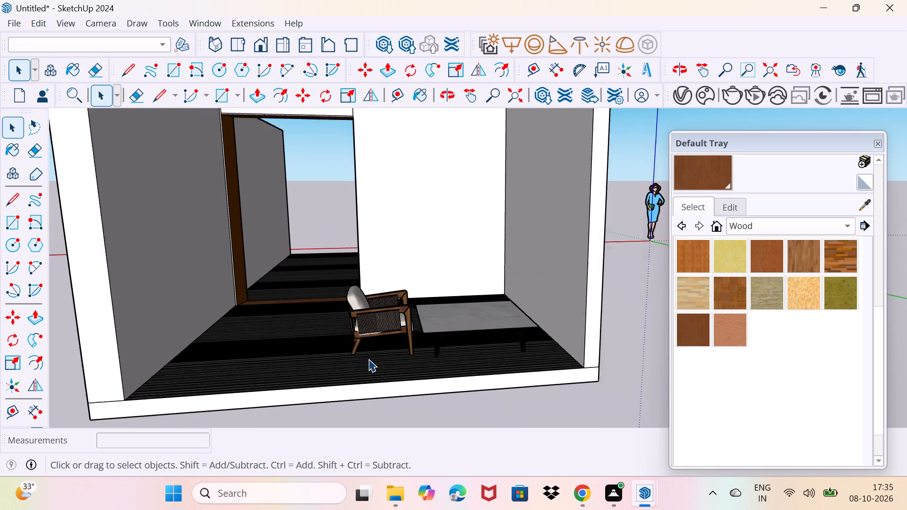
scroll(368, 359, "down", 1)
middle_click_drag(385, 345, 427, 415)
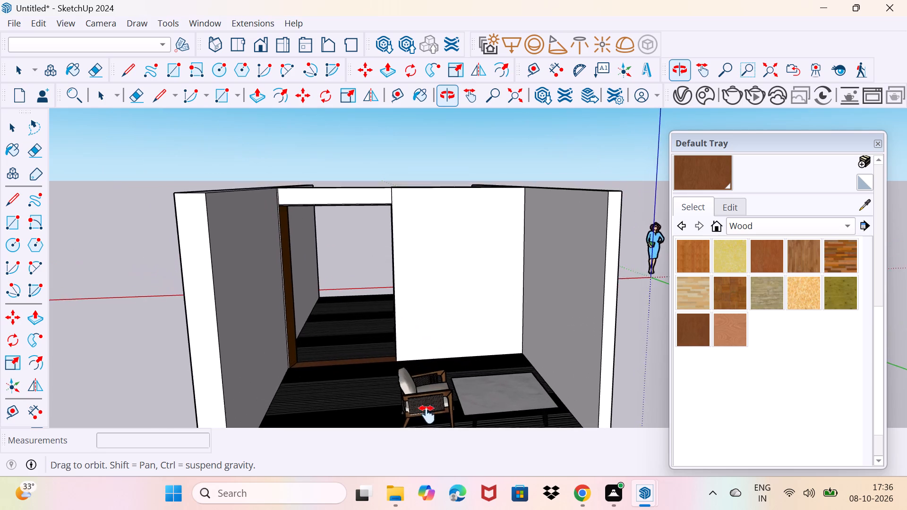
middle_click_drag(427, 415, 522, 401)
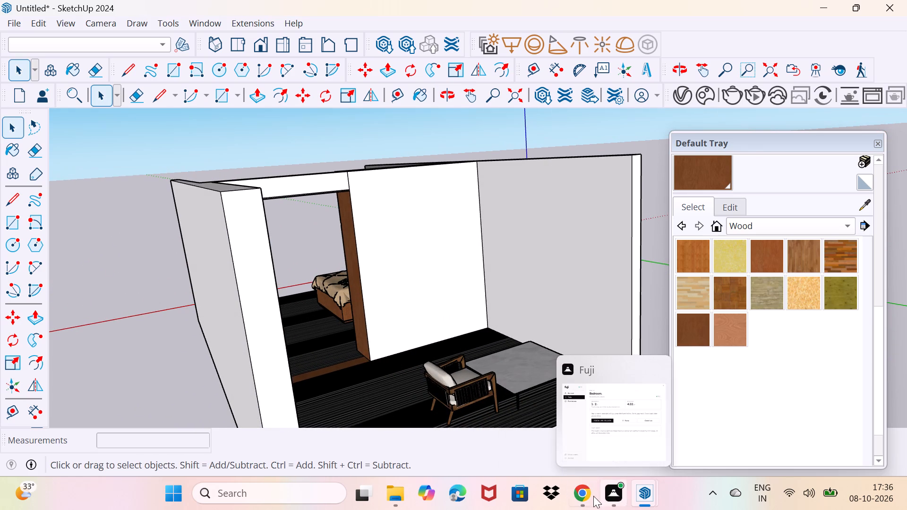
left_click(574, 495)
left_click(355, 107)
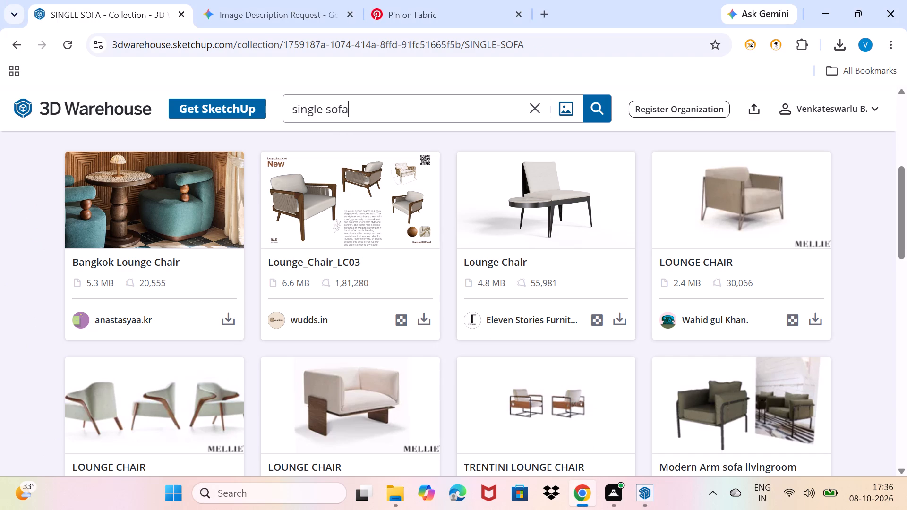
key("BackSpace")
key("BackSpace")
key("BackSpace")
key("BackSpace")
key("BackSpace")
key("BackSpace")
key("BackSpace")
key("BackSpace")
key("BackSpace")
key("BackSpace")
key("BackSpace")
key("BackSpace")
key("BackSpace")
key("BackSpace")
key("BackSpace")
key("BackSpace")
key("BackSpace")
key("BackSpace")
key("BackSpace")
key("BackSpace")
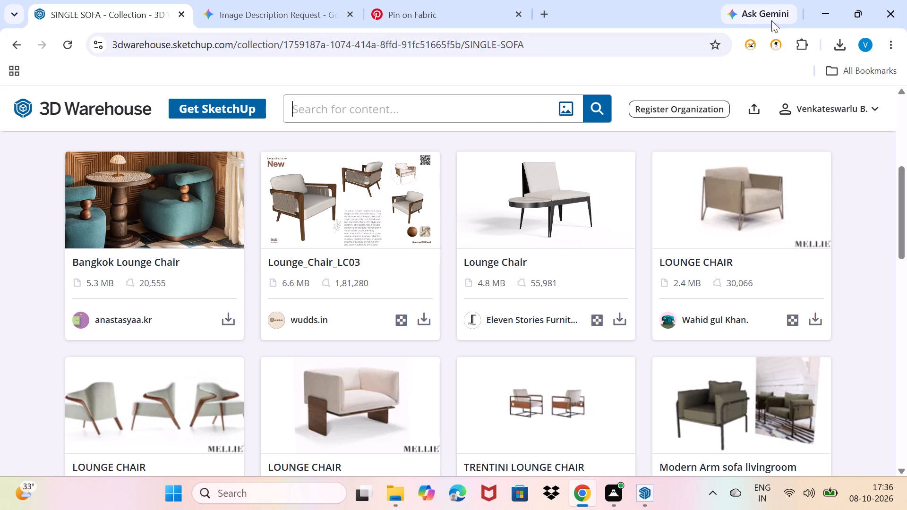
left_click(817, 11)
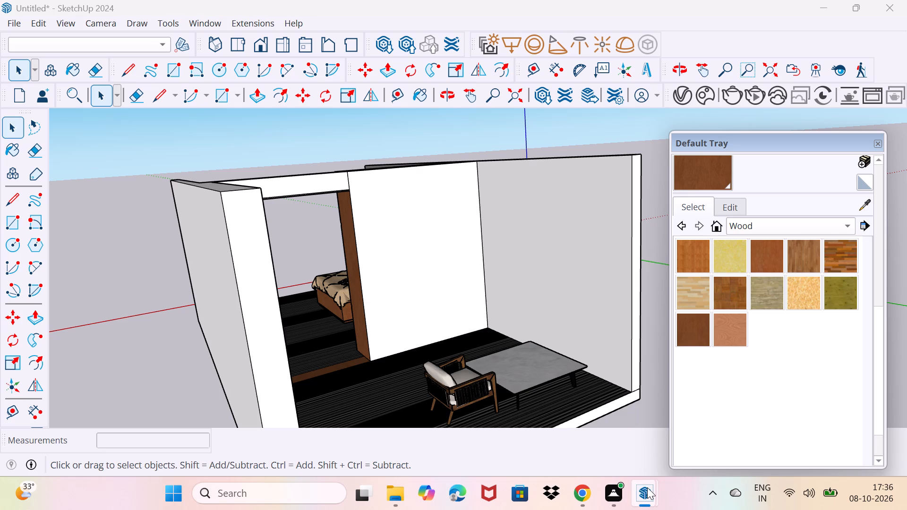
Open the Chaos Cosmos browser from the V-Ray Asset Editor and search its online assets for "table".
left_click(669, 402)
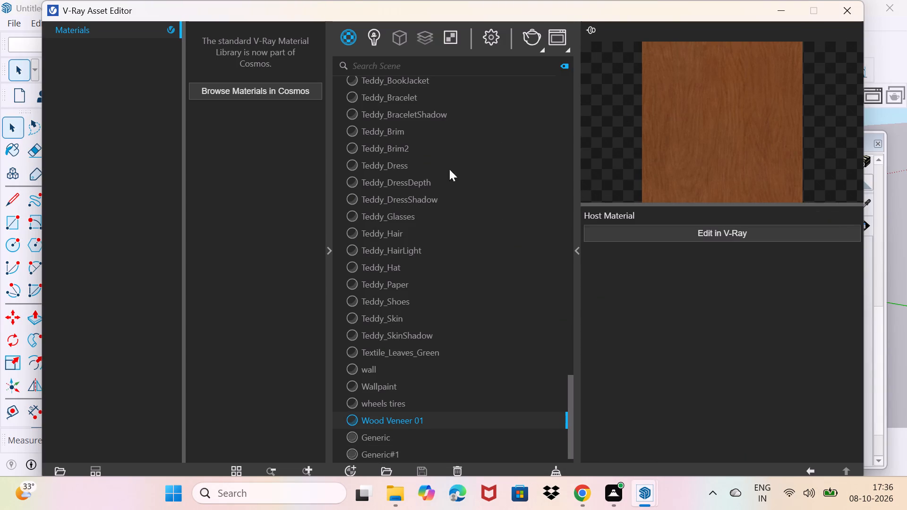
left_click(294, 96)
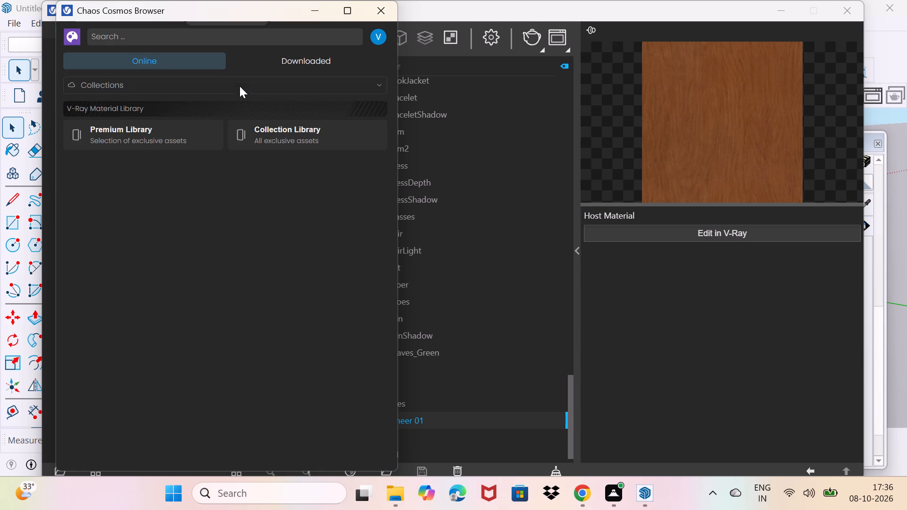
left_click(209, 90)
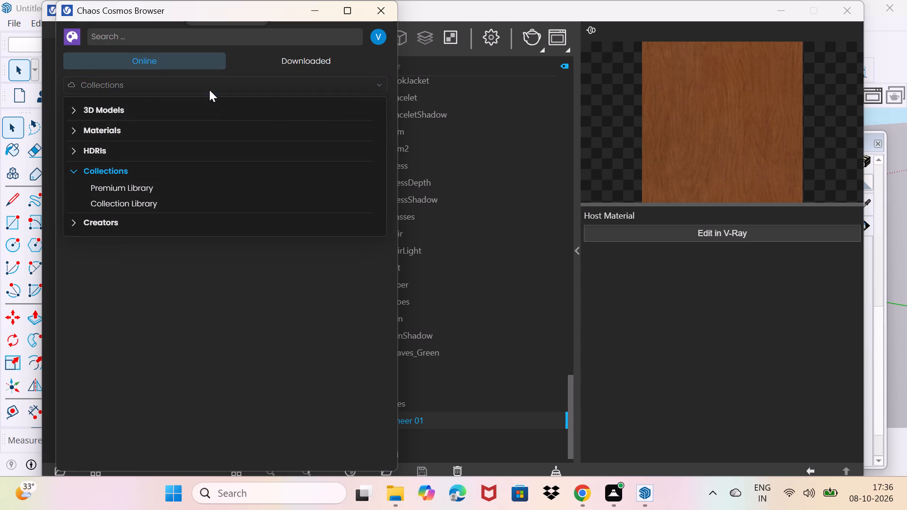
left_click(183, 132)
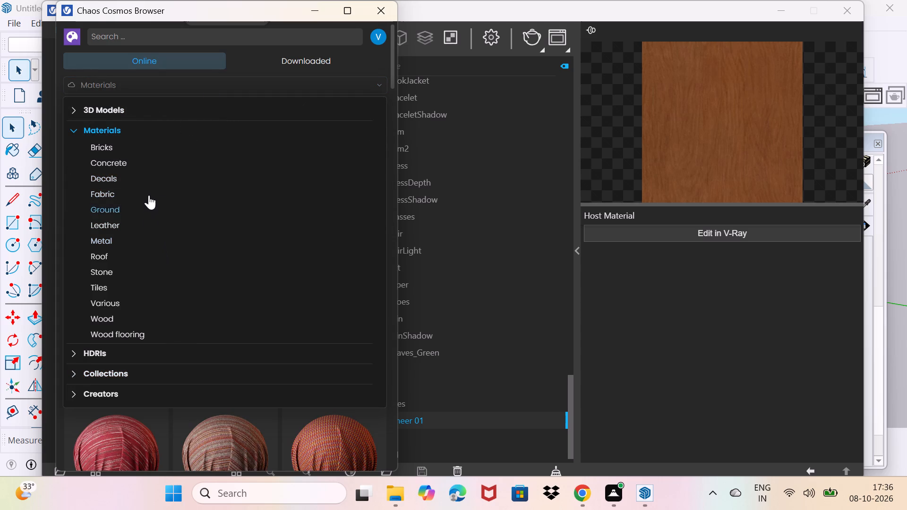
left_click(170, 37)
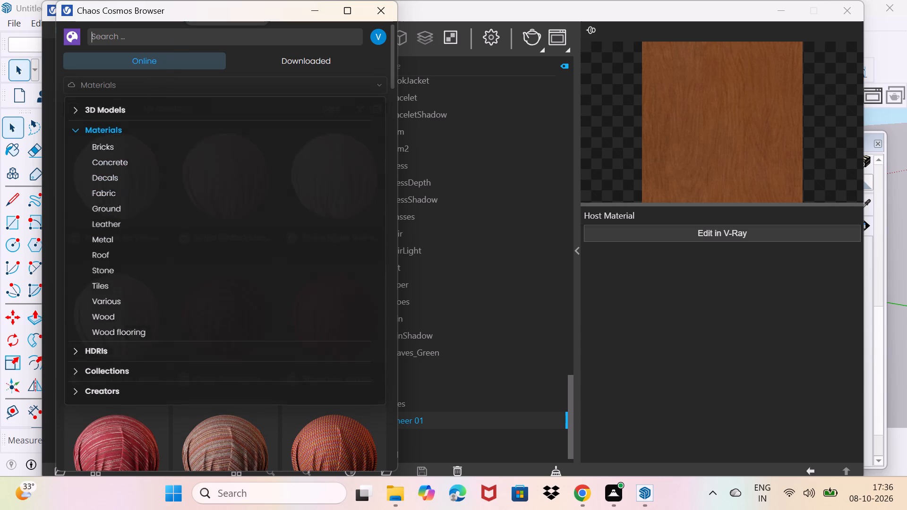
type("table")
key("space")
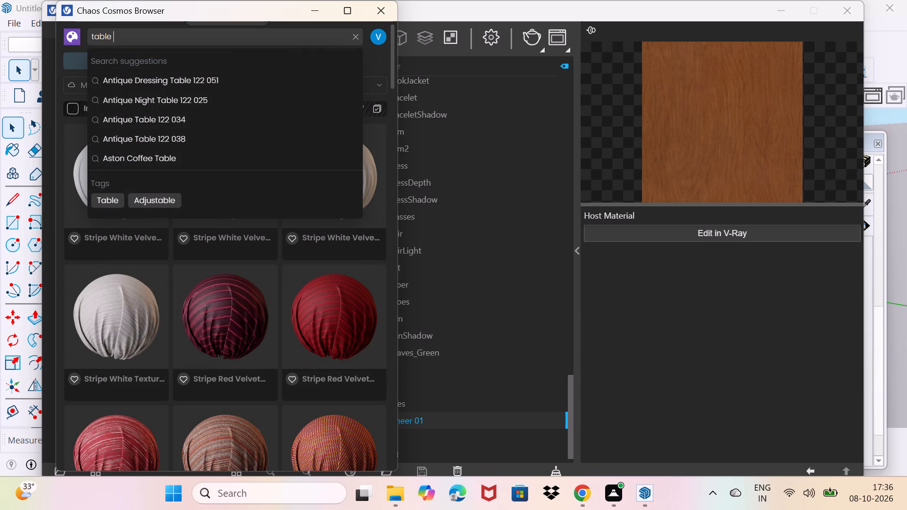
key("Return")
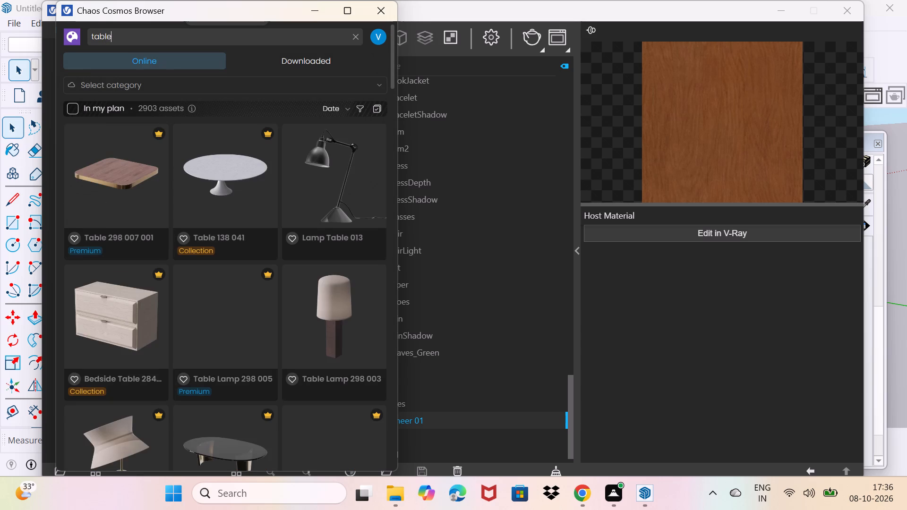
Browse the Cosmos table assets and download the white Table Coffee 68-28 model.
scroll(183, 221, "down", 4)
scroll(186, 263, "down", 11)
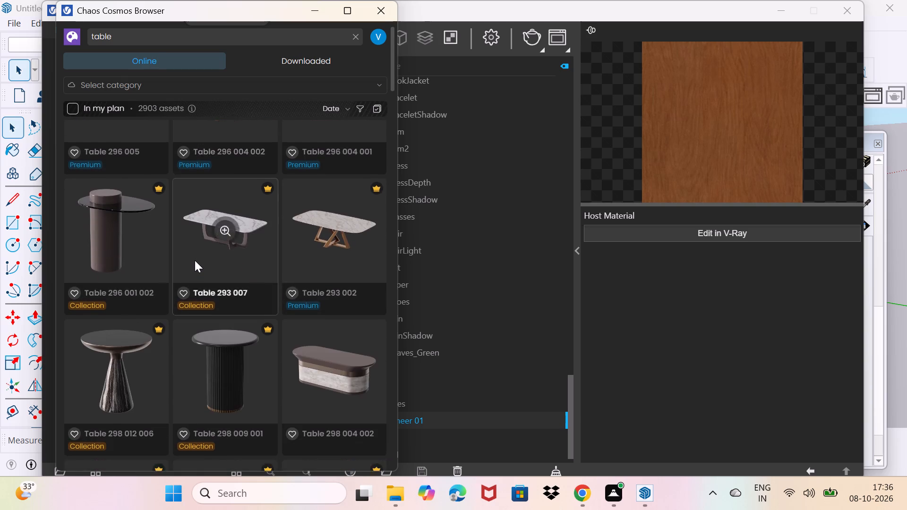
scroll(195, 260, "down", 7)
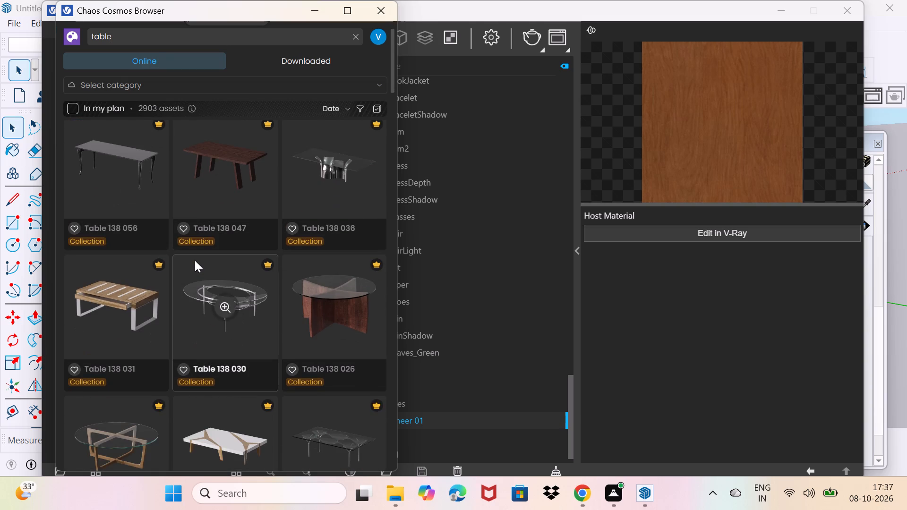
scroll(195, 260, "down", 9)
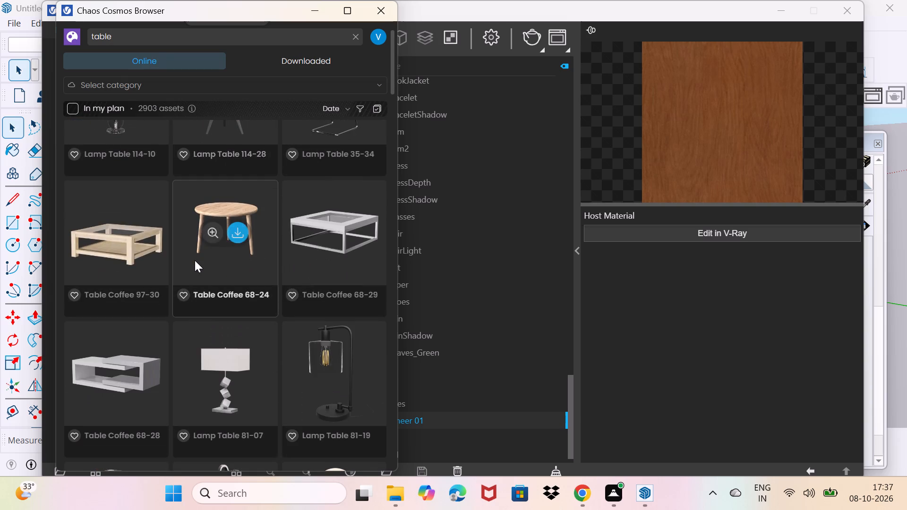
scroll(195, 260, "down", 7)
scroll(195, 260, "up", 4)
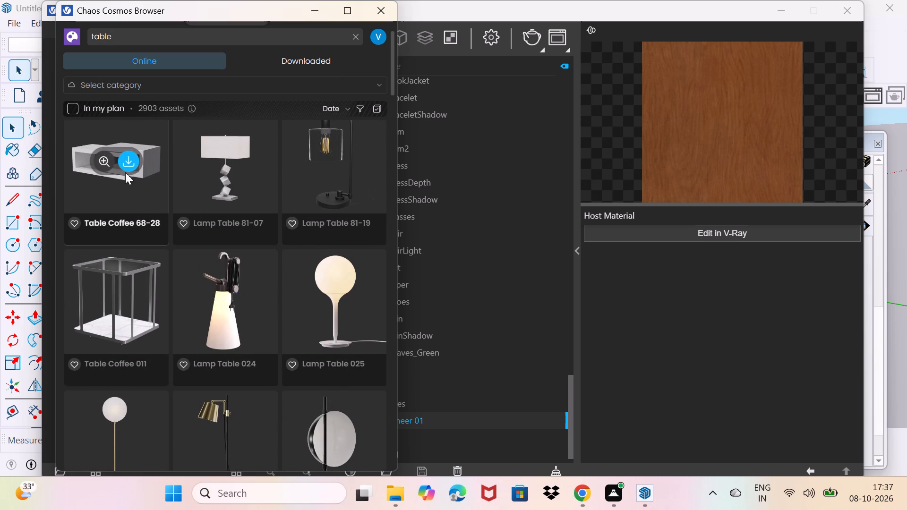
left_click(126, 165)
Browse the Cosmos table results further and download the wooden Table Coffee 97-30 model.
scroll(164, 208, "down", 7)
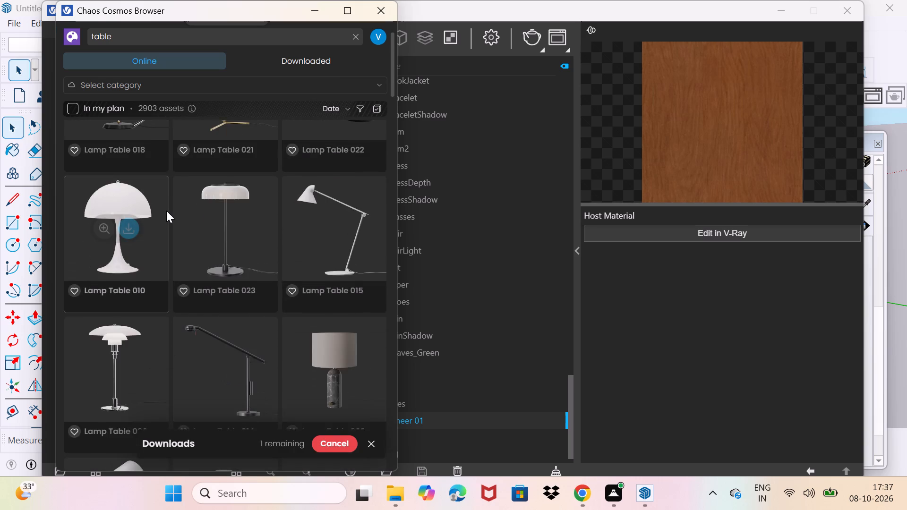
scroll(166, 211, "down", 7)
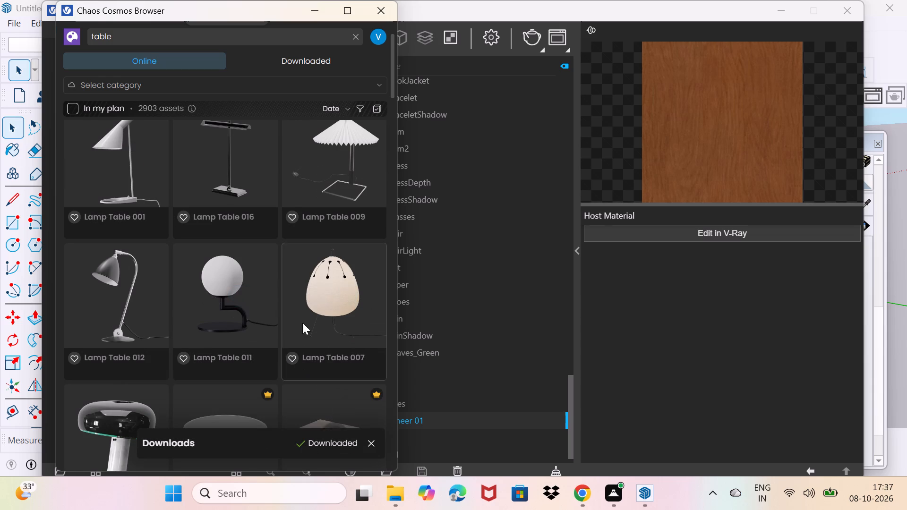
scroll(216, 178, "up", 5)
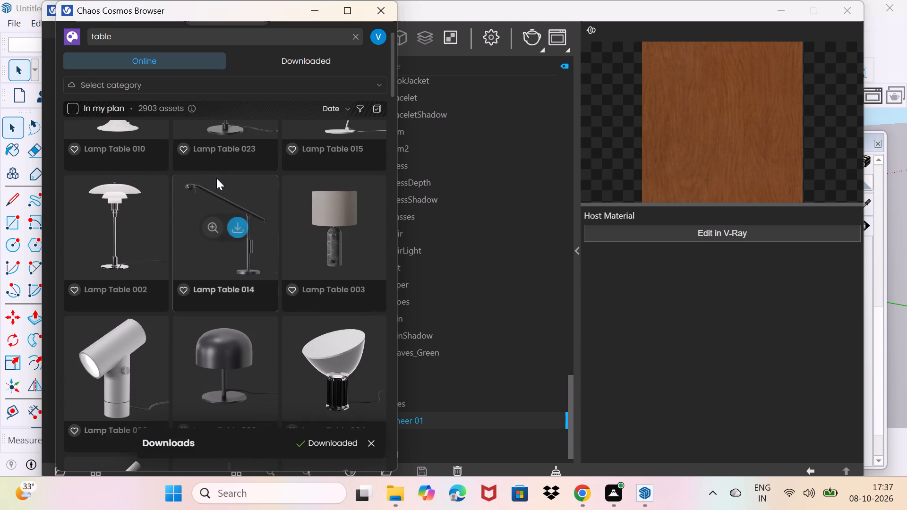
scroll(216, 178, "up", 12)
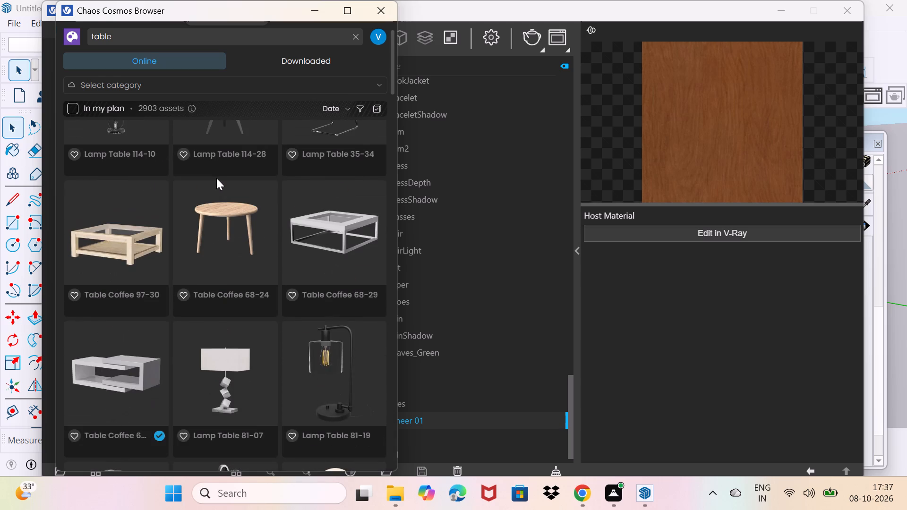
left_click(128, 235)
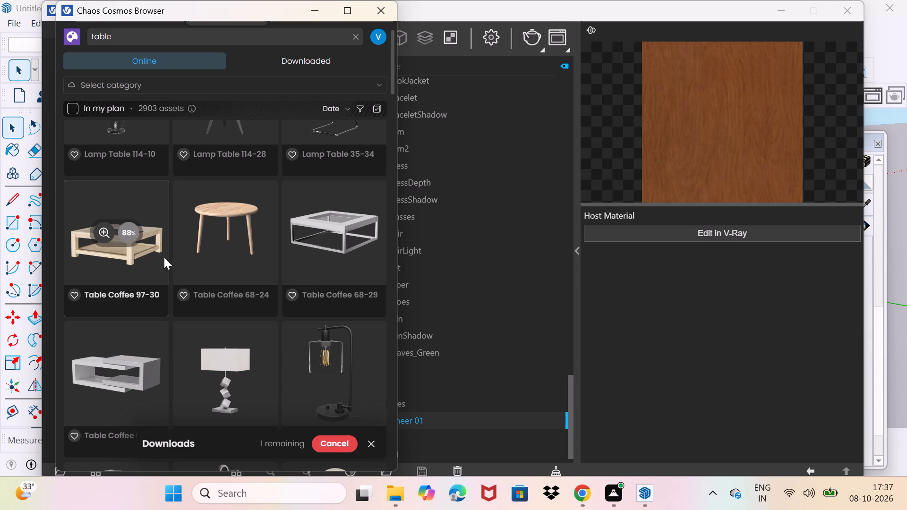
Import Table Coffee 97-30 and place it on the floor near the wall corner, beside the marble coffee table.
left_click_drag(128, 235, 189, 258)
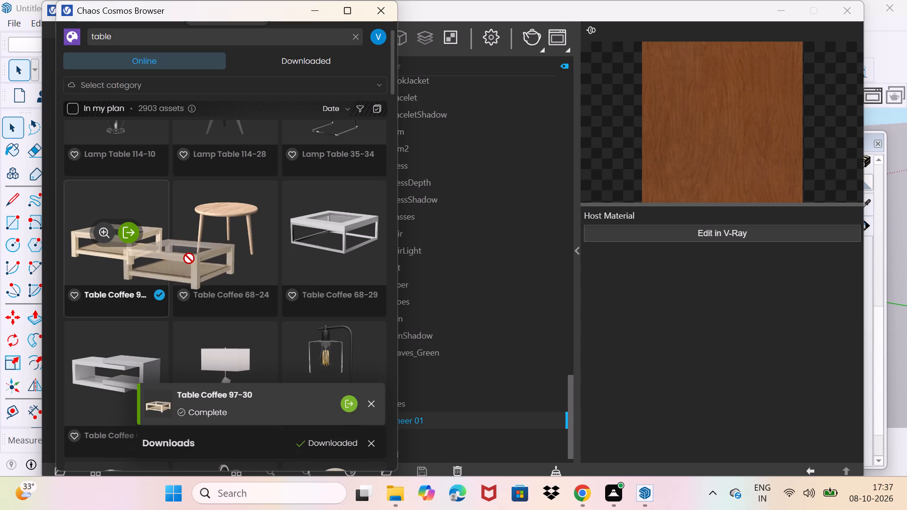
left_click_drag(189, 258, 482, 303)
left_click(787, 10)
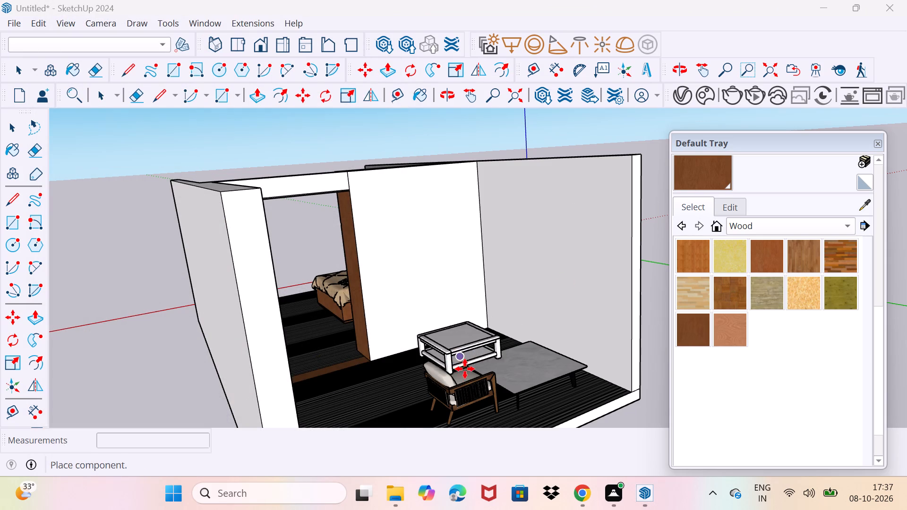
scroll(456, 343, "up", 4)
middle_click_drag(457, 340, 532, 392)
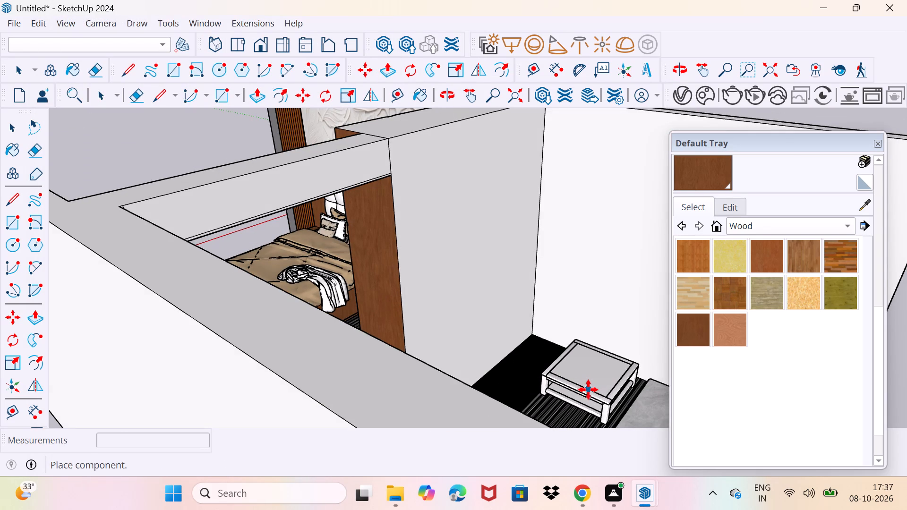
left_click(587, 385)
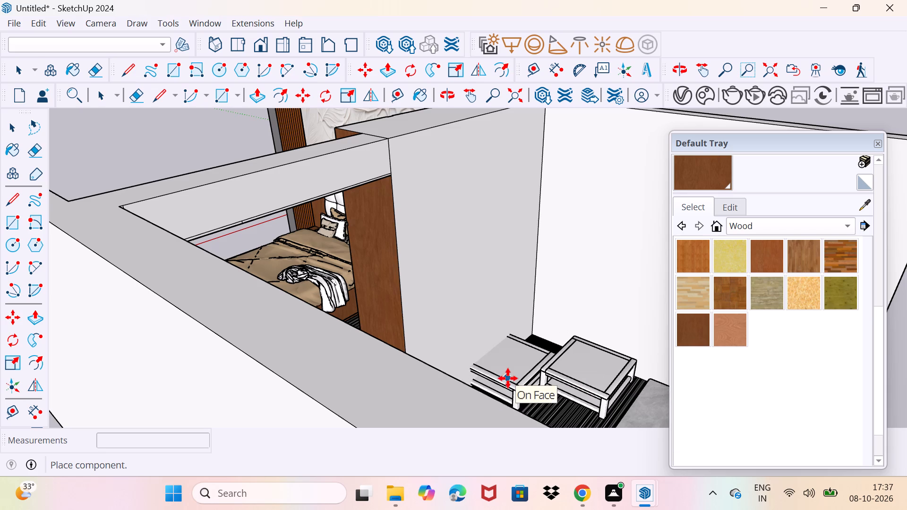
key("space")
Move the marble-topped coffee table about 6 7/16" across the floor, away from the armchair toward the side wall.
scroll(489, 396, "down", 3)
middle_click_drag(525, 396, 437, 400)
scroll(437, 400, "down", 2)
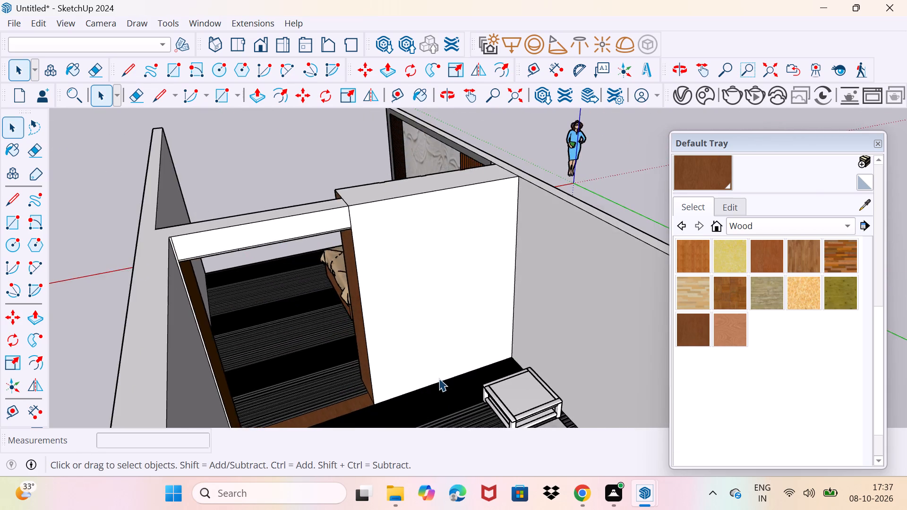
scroll(439, 376, "down", 7)
middle_click_drag(460, 403, 418, 319)
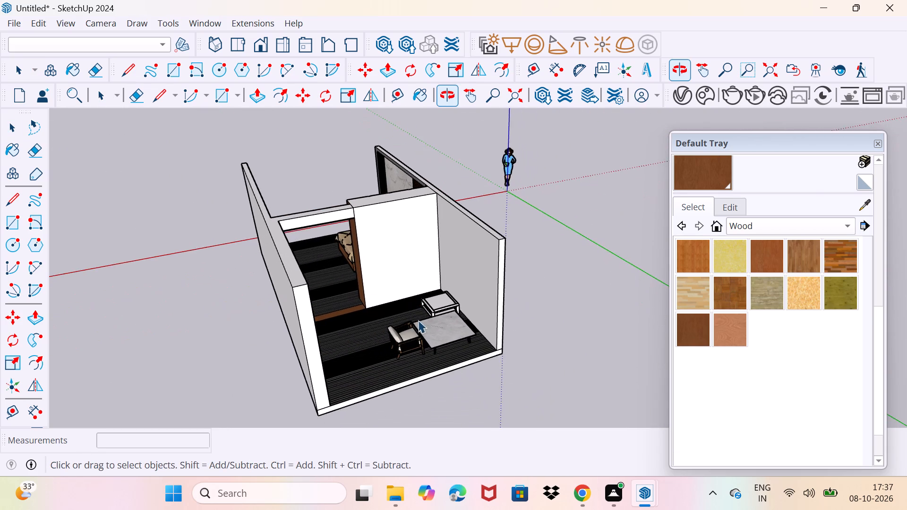
scroll(429, 345, "up", 8)
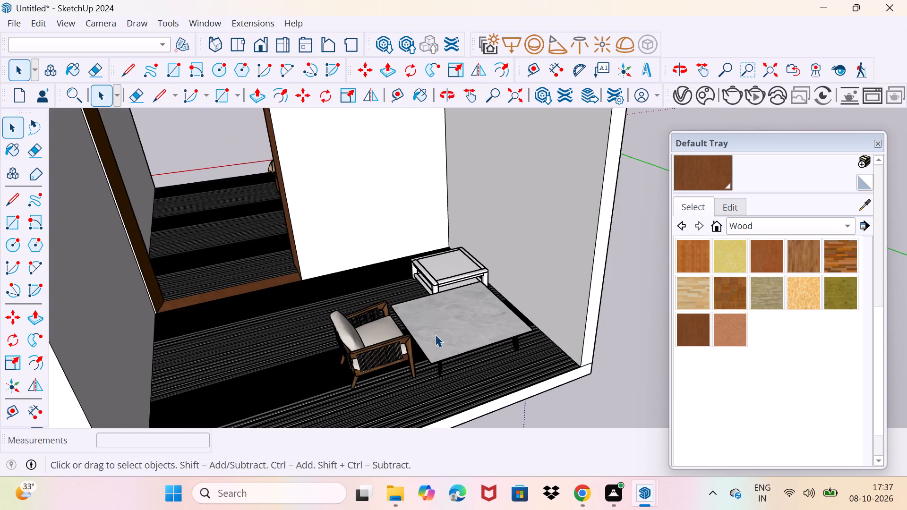
middle_click_drag(435, 334, 414, 334)
left_click(438, 332)
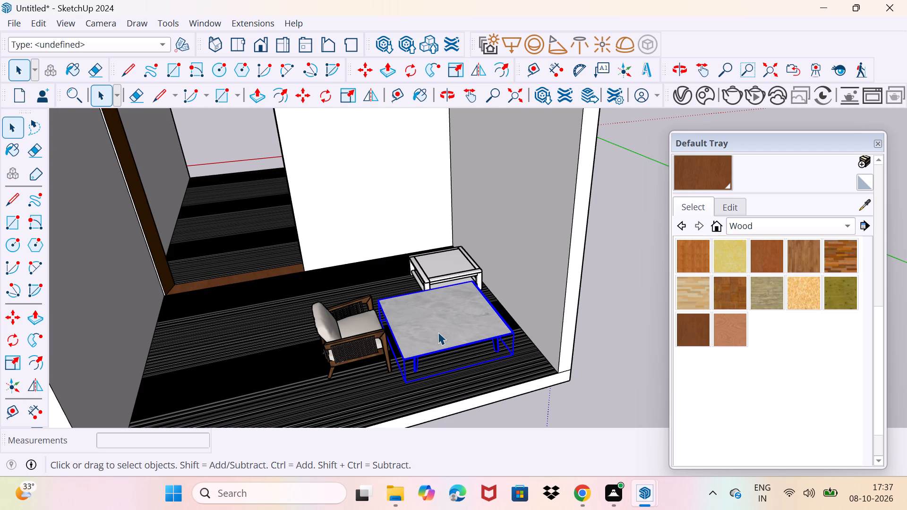
key("m")
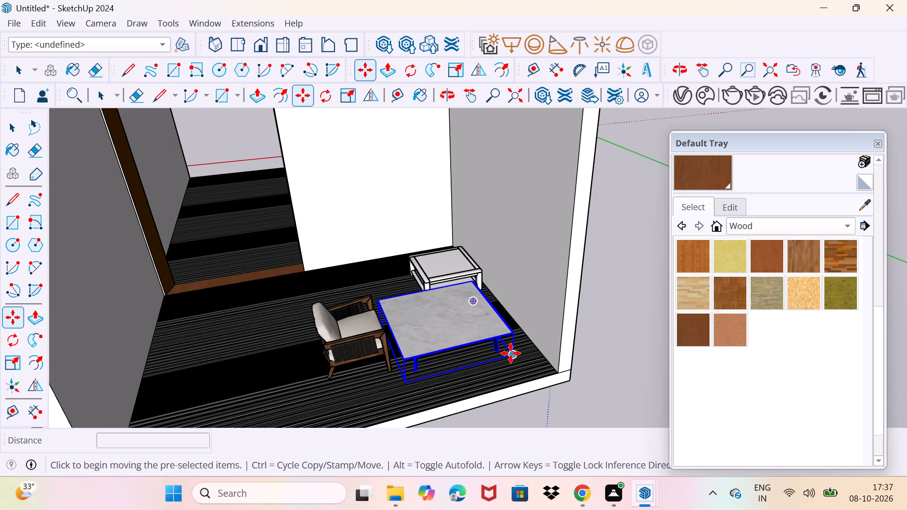
left_click(511, 353)
left_click(524, 346)
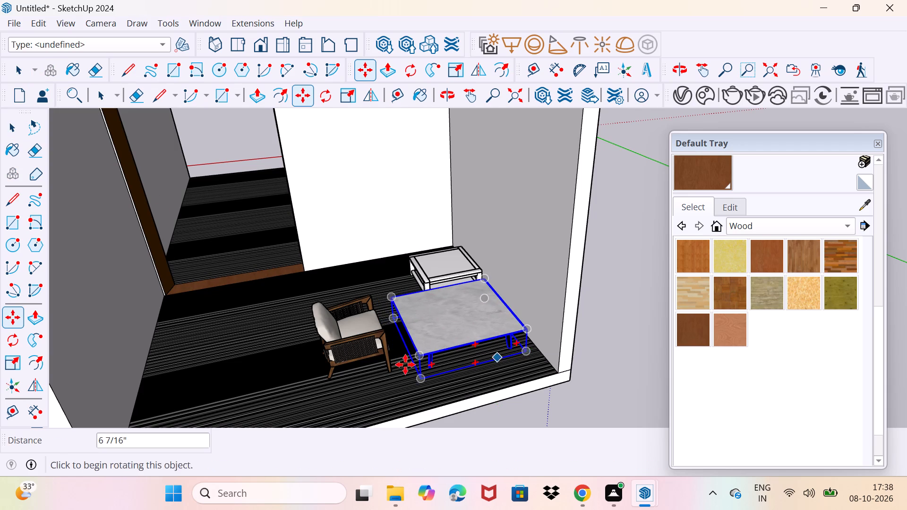
Move the armchair about 6 3/4" across the floor toward the marble coffee table and deselect it.
key("space")
left_click(355, 357)
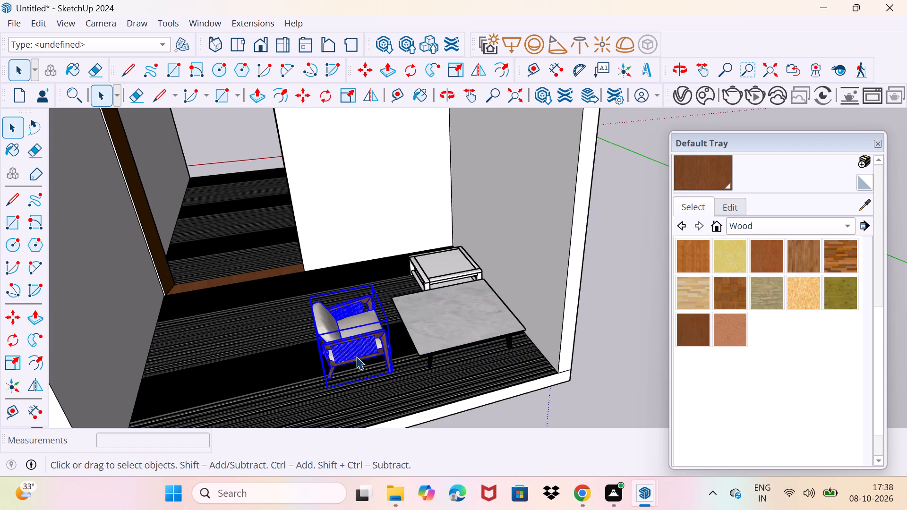
key("m")
left_click(391, 369)
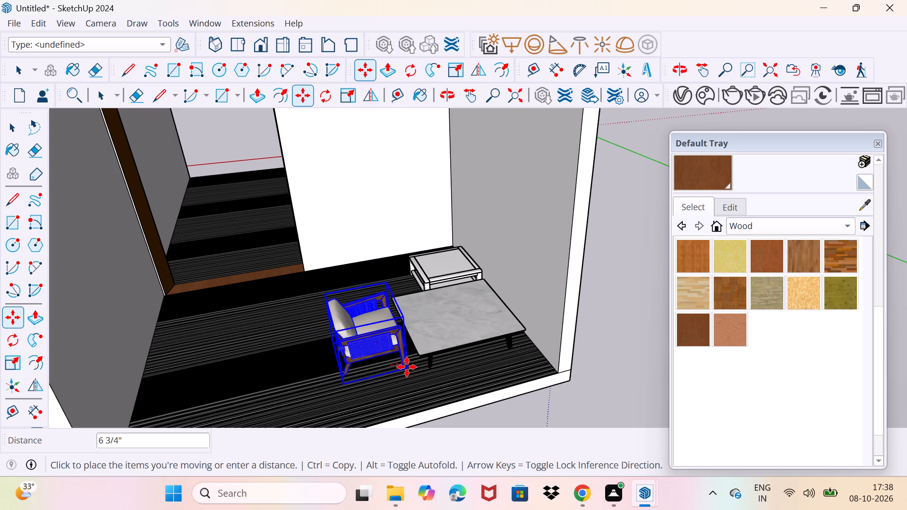
left_click(409, 366)
key("space")
left_click_drag(331, 385, 332, 378)
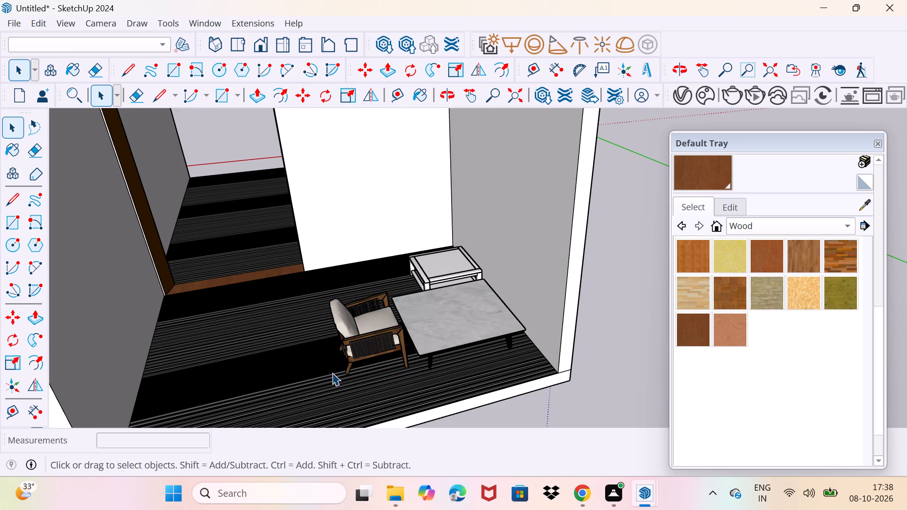
middle_click(350, 322)
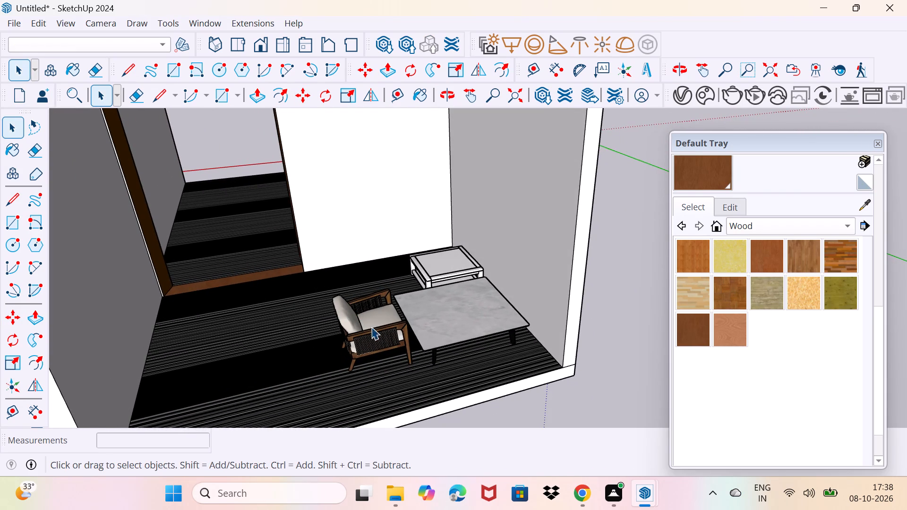
Reopen the Chaos Cosmos browser from the V-Ray Asset Editor and search its online assets for "indoor plant 001".
left_click(679, 91)
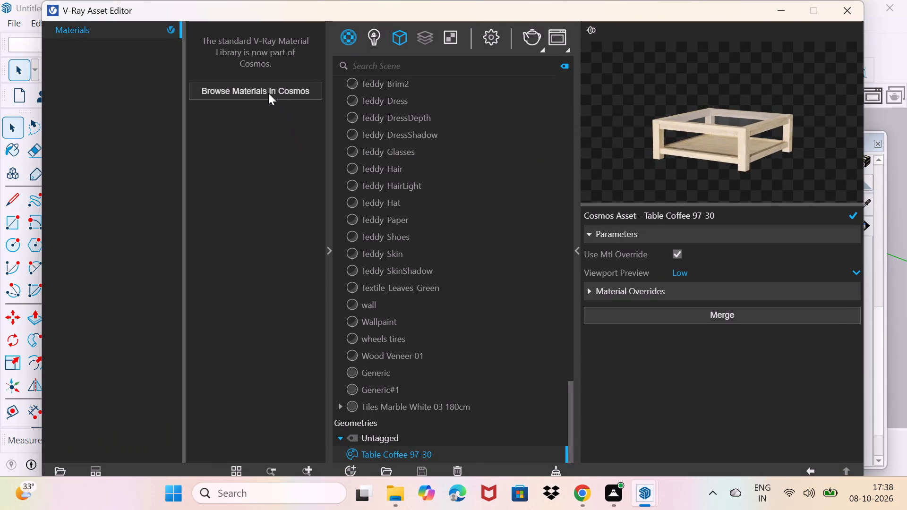
left_click(266, 93)
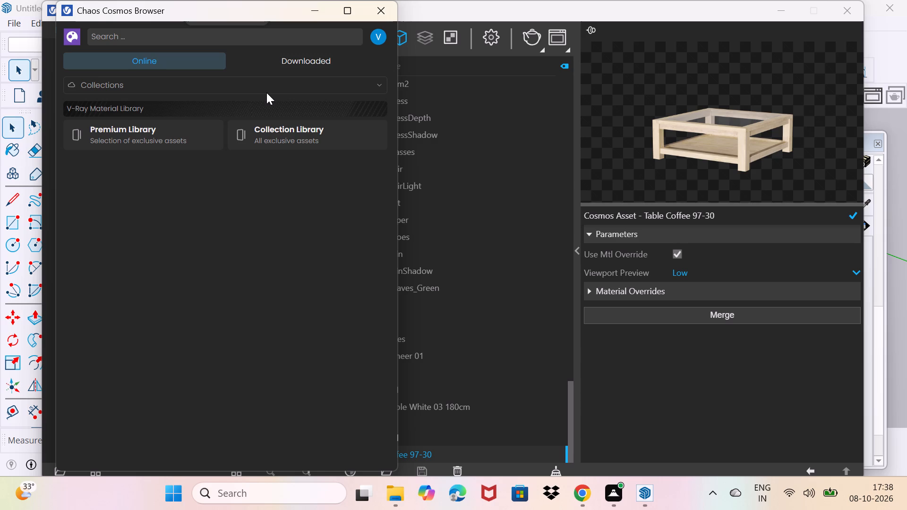
left_click(211, 112)
left_click(148, 36)
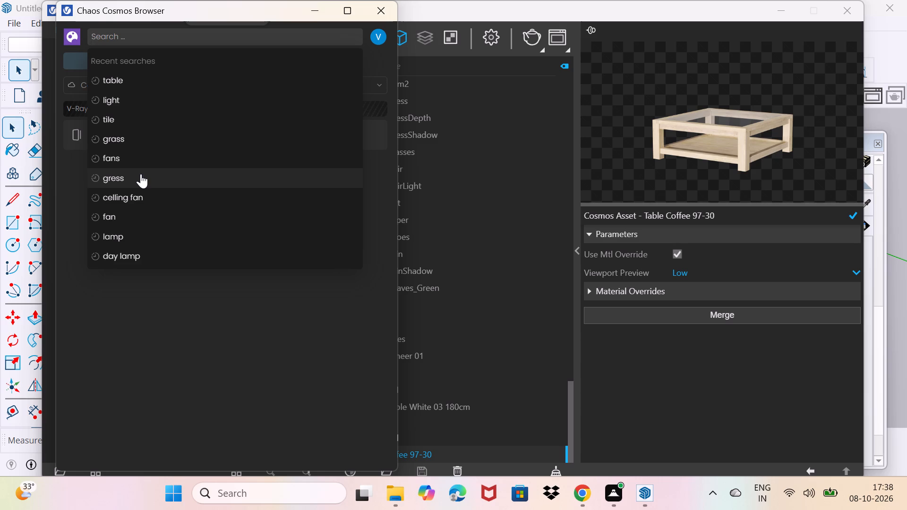
key("i")
key("n")
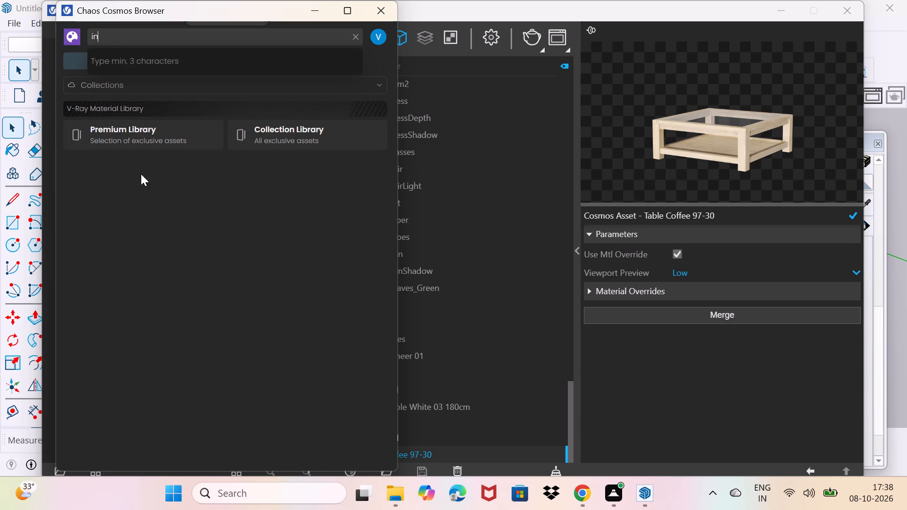
type("doo")
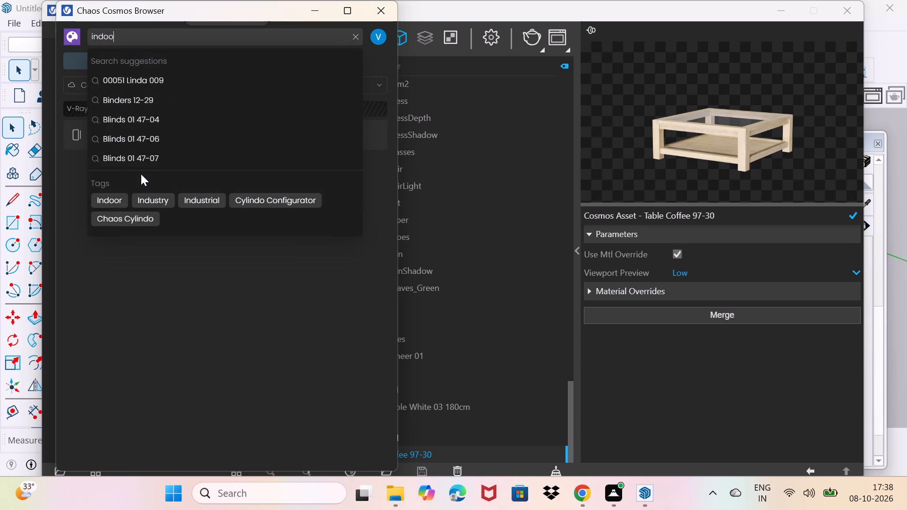
key("r")
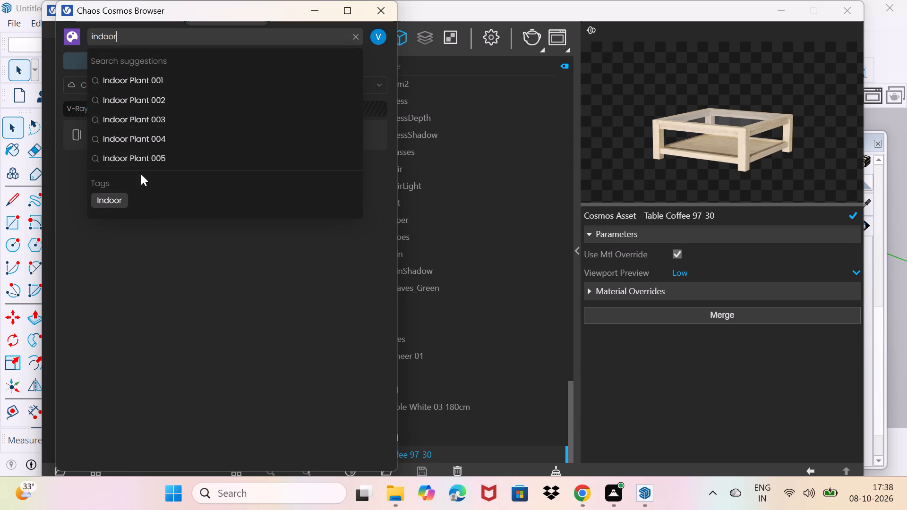
left_click(124, 81)
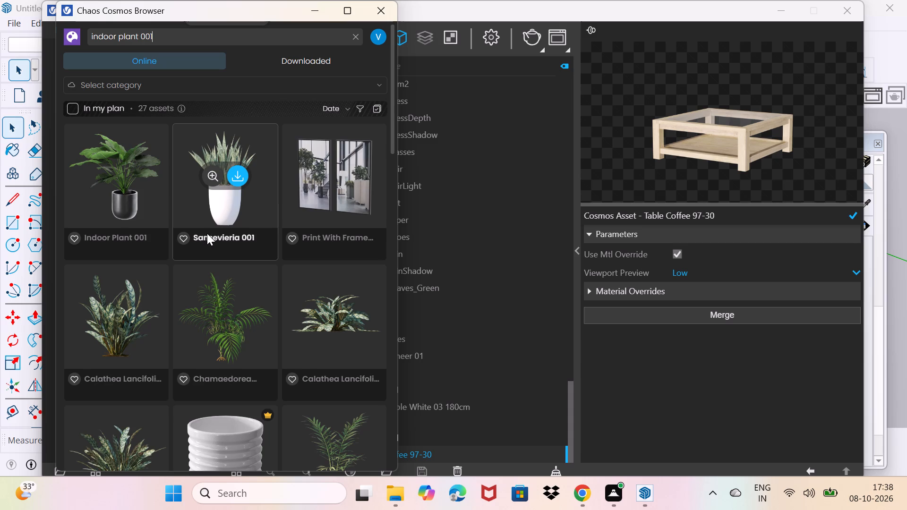
Browse the indoor plant assets and download the Sansevieria 001 plant in the white pot.
scroll(210, 233, "down", 6)
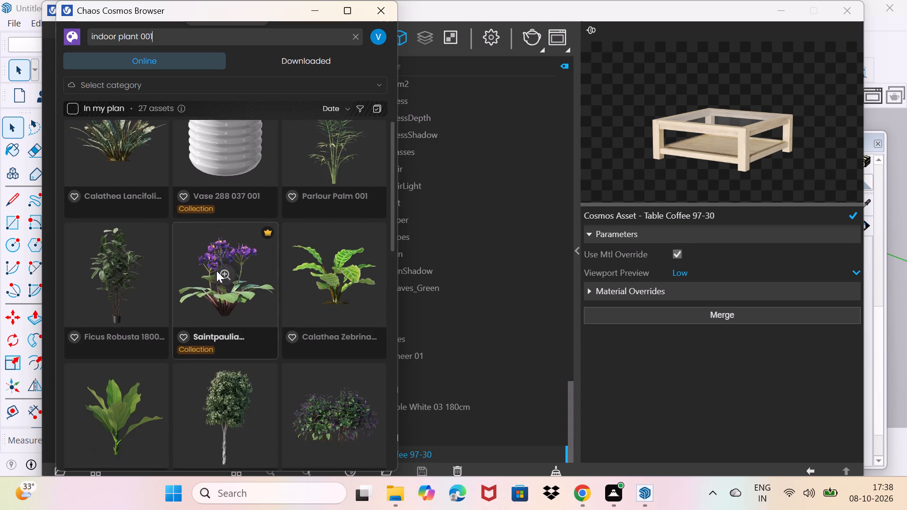
scroll(213, 270, "down", 6)
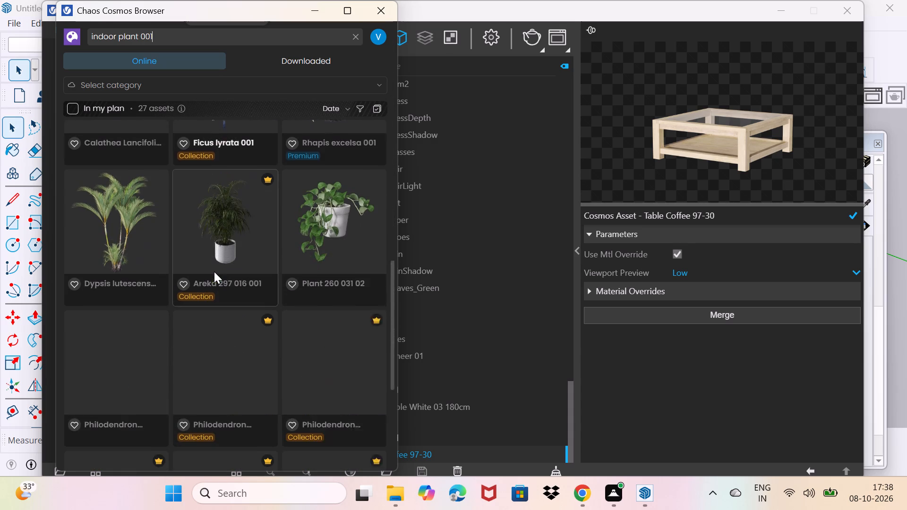
scroll(214, 271, "up", 4)
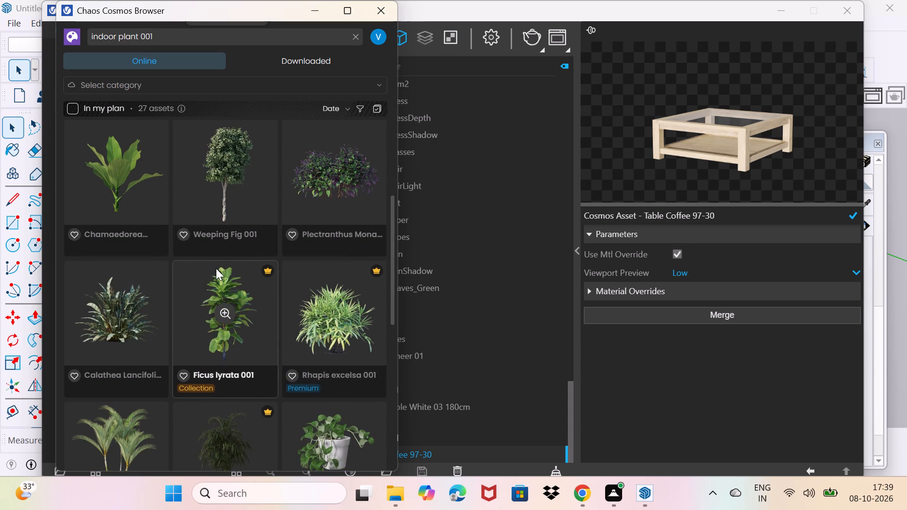
scroll(216, 268, "down", 11)
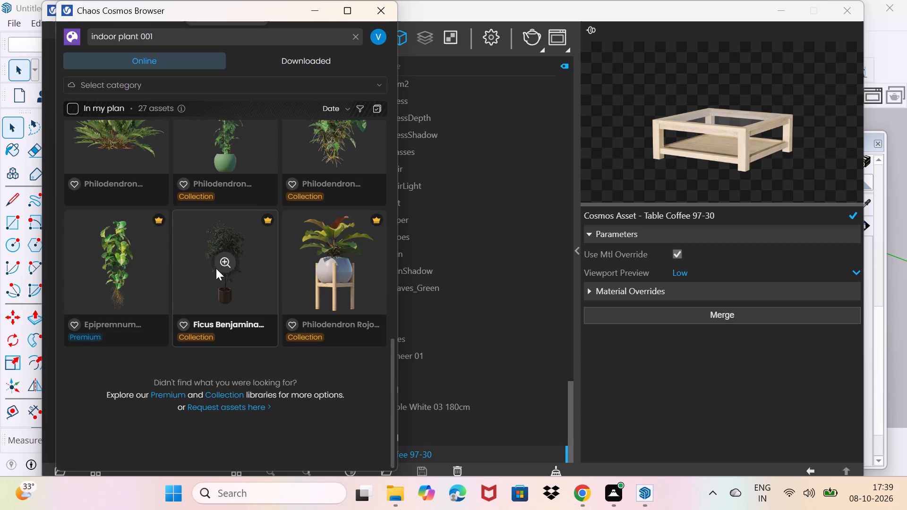
scroll(216, 268, "up", 19)
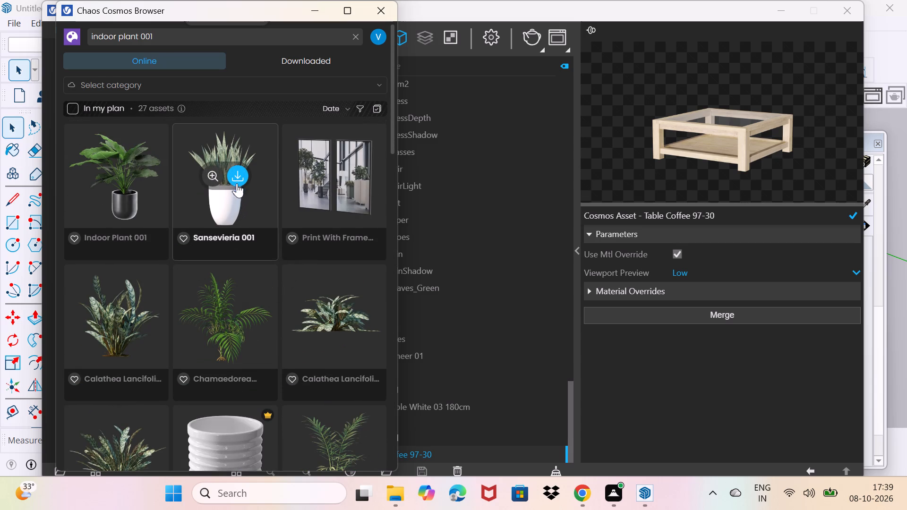
left_click(235, 174)
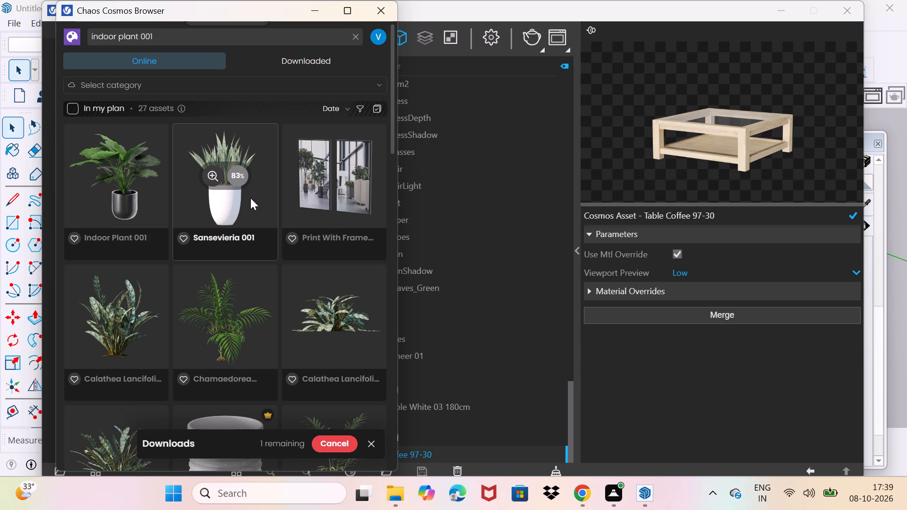
scroll(233, 228, "down", 2)
scroll(234, 234, "up", 3)
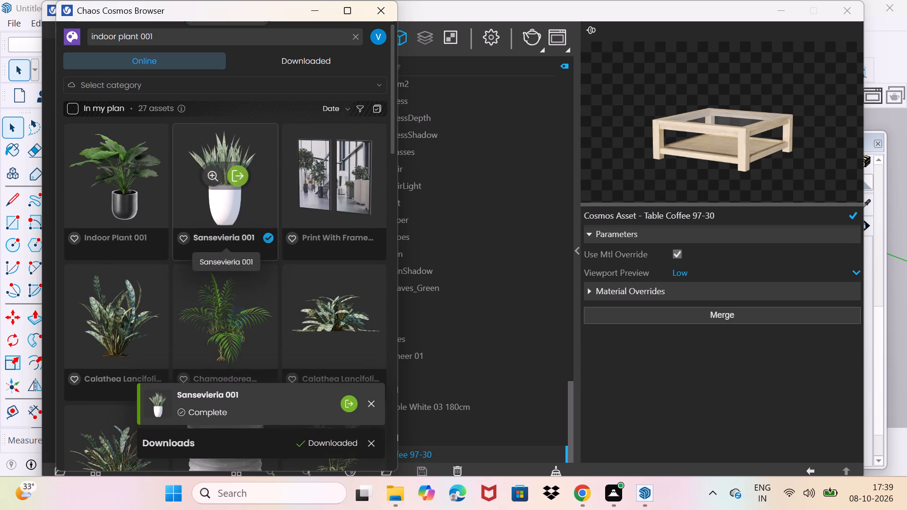
scroll(234, 234, "down", 4)
scroll(234, 234, "up", 4)
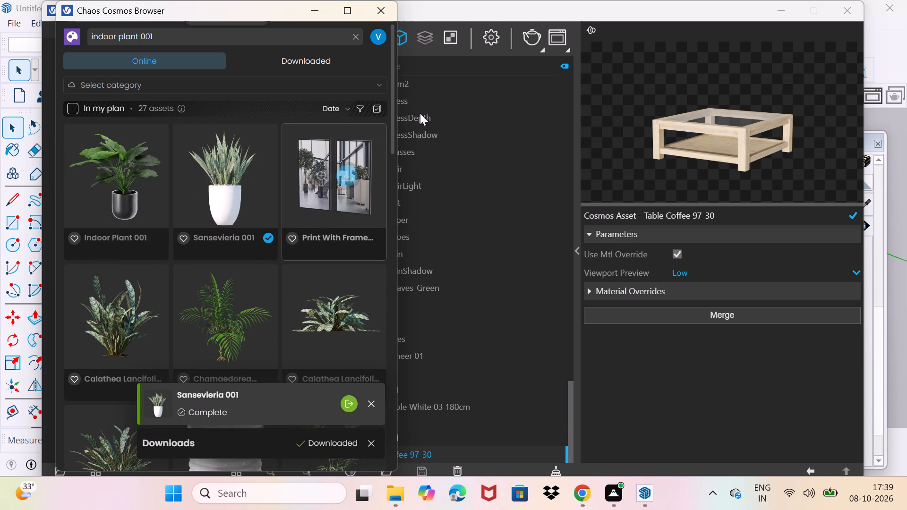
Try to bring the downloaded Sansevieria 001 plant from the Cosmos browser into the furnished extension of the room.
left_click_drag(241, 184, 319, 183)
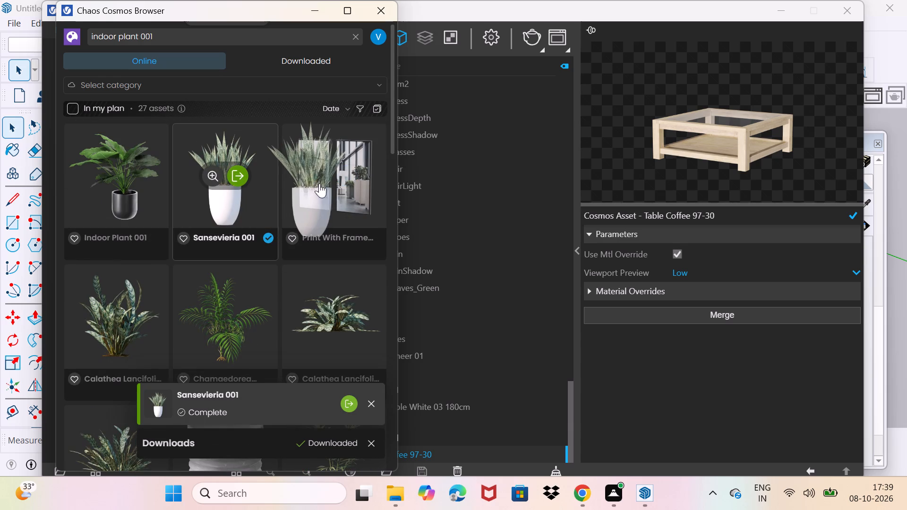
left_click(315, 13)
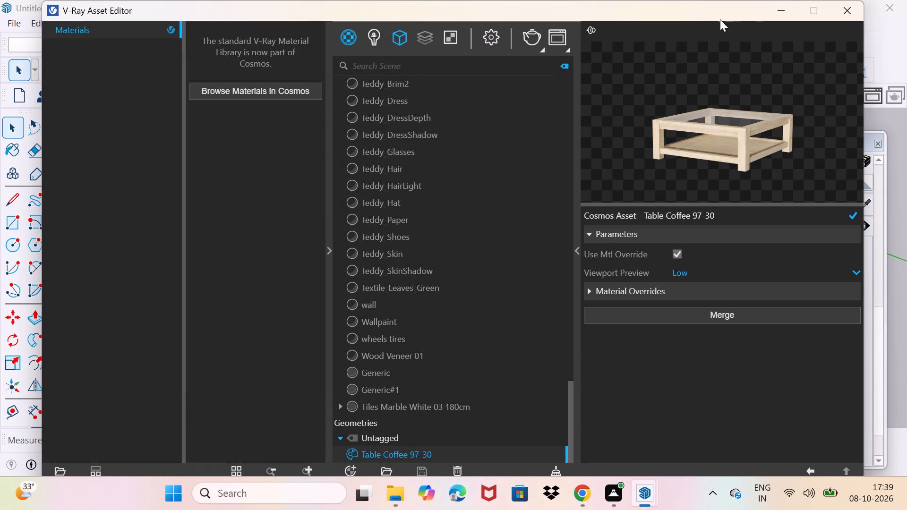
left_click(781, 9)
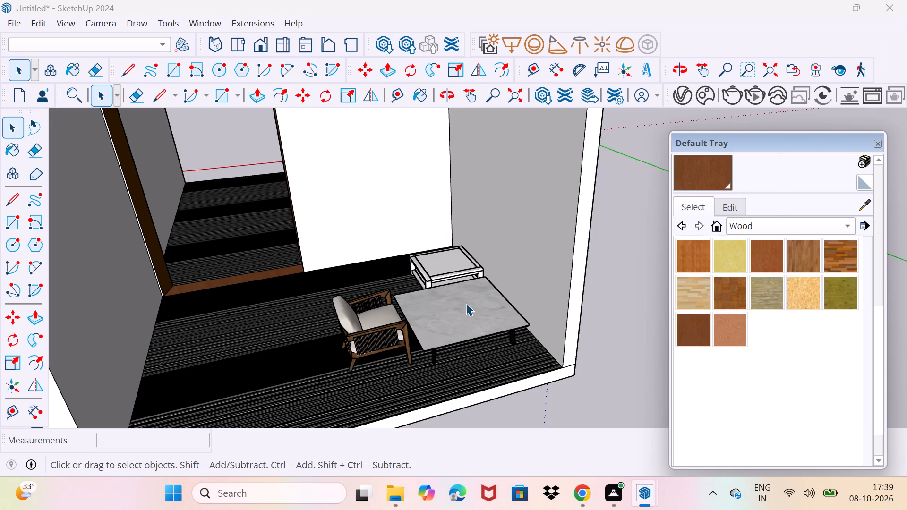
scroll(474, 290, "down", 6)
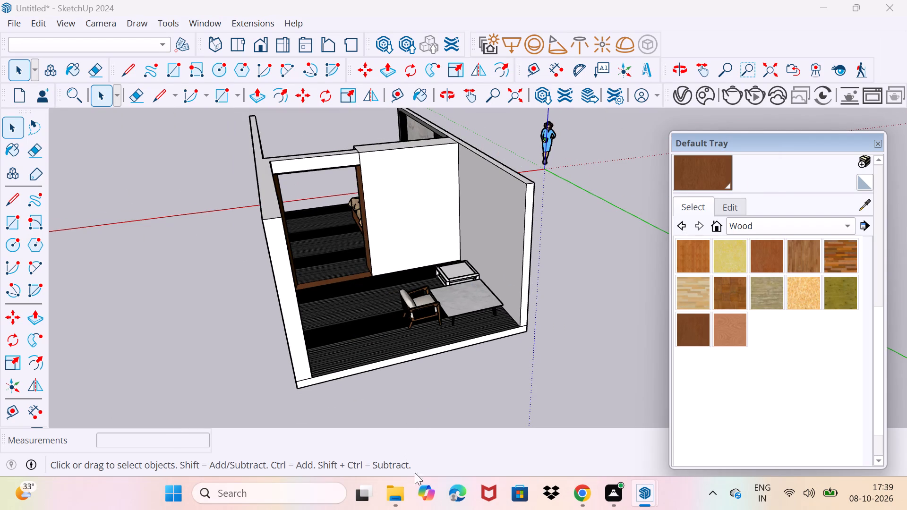
Reopen the Chaos Cosmos browser from the V-Ray Asset Editor and expand its online asset categories.
left_click(679, 93)
left_click(247, 87)
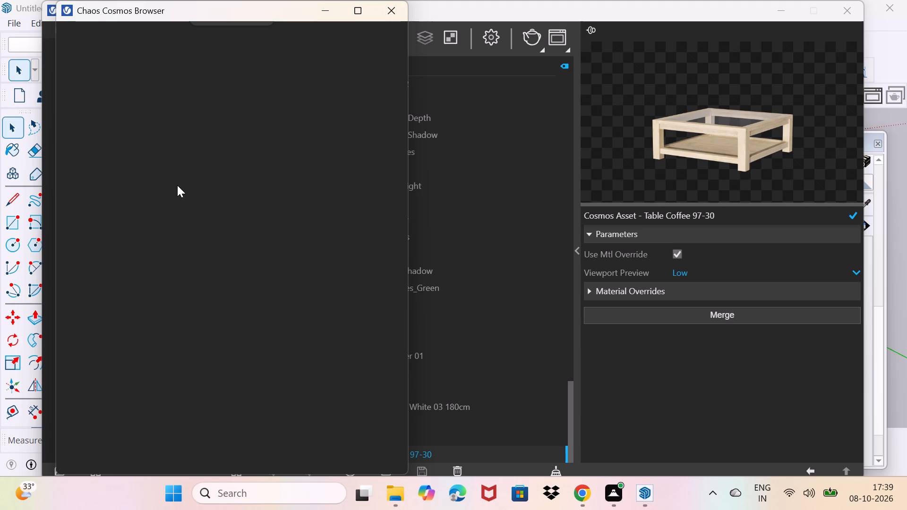
left_click(402, 16)
left_click(274, 93)
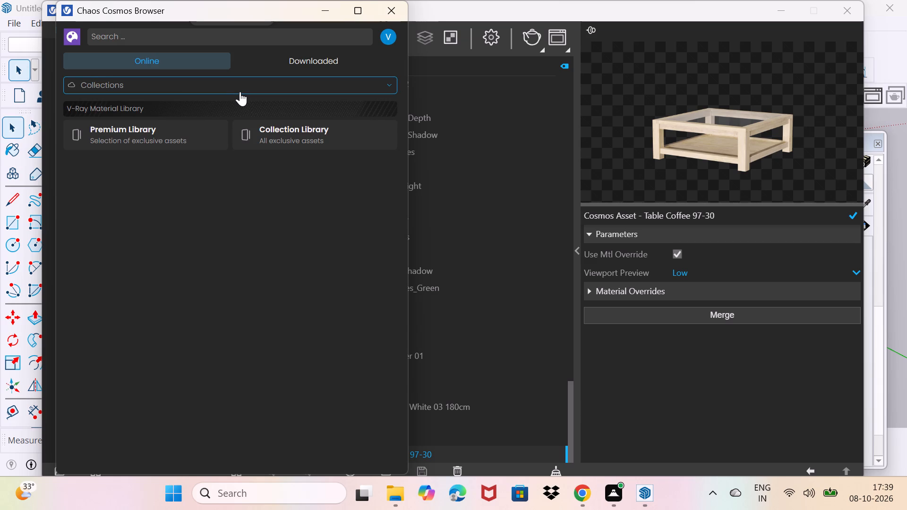
left_click(240, 92)
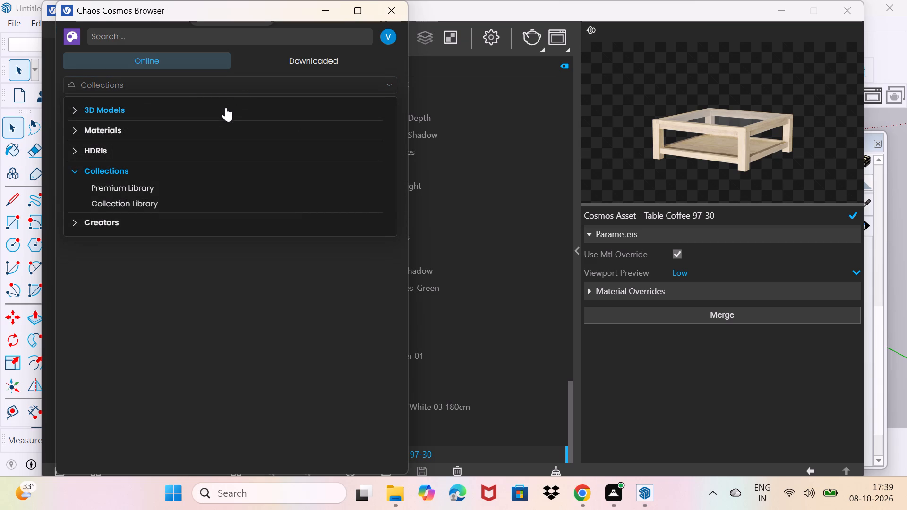
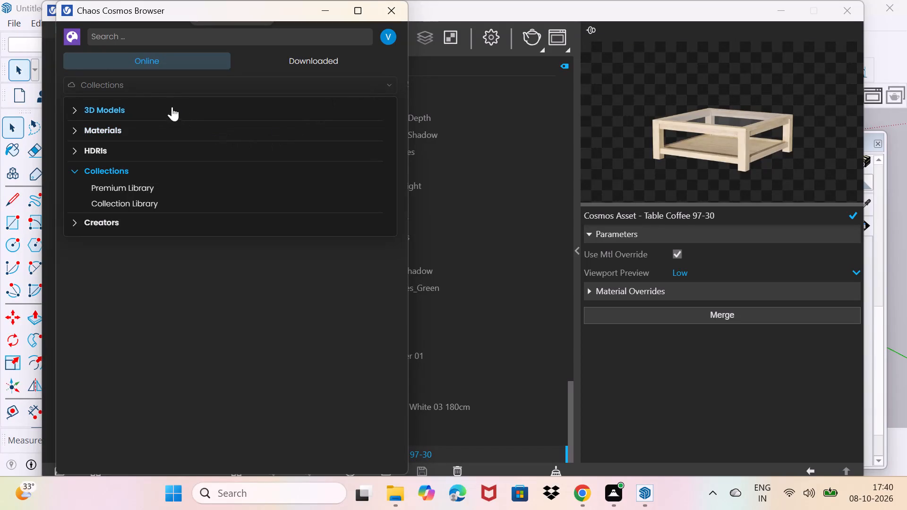
Search the Cosmos online library for "indoor plant 001".
left_click(145, 28)
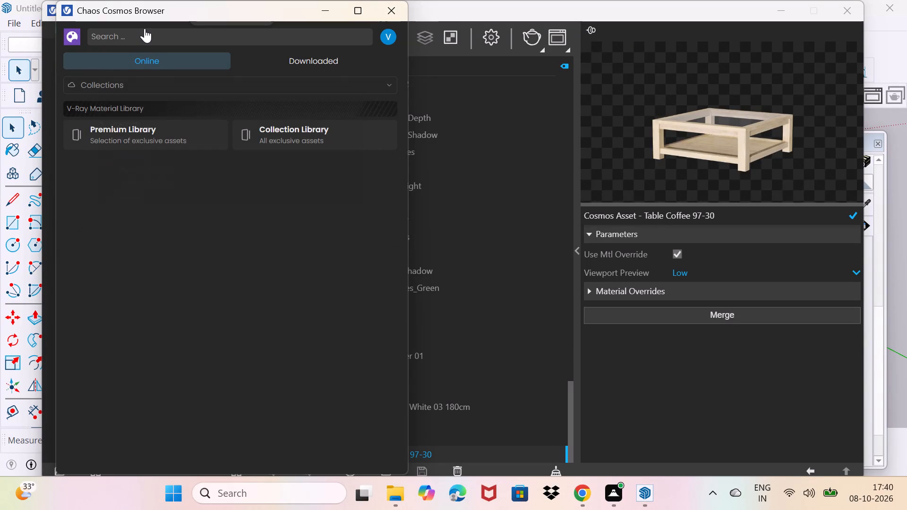
left_click(145, 28)
left_click(152, 76)
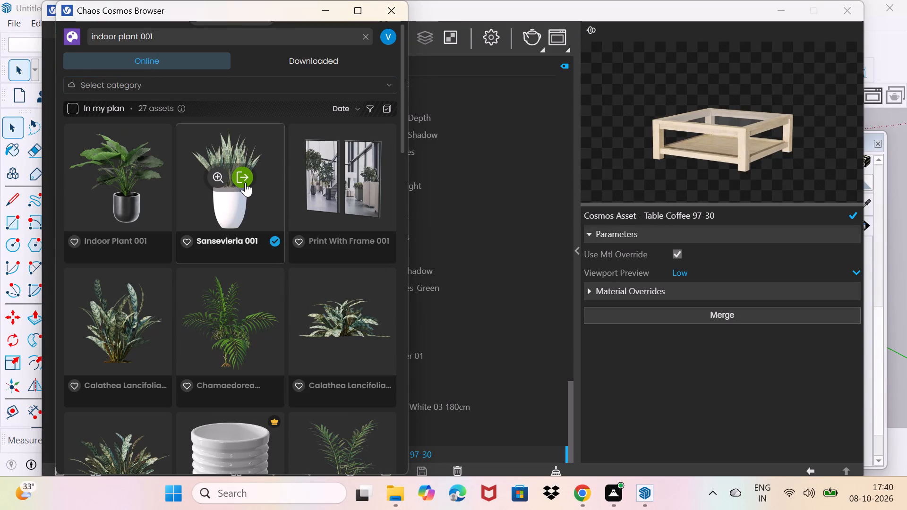
Import the Sansevieria 001 plant from the search results and return to the SketchUp model.
scroll(244, 179, "down", 2)
scroll(244, 179, "up", 1)
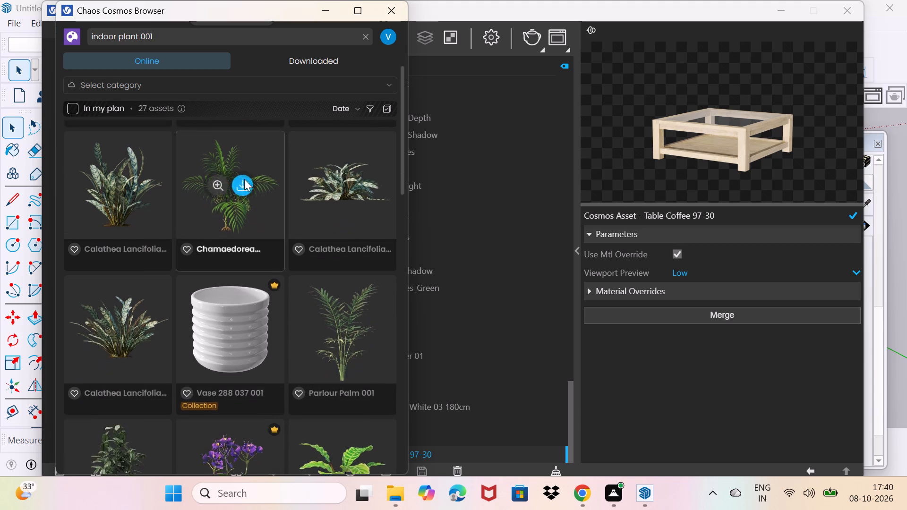
scroll(244, 179, "up", 1)
left_click_drag(239, 179, 327, 236)
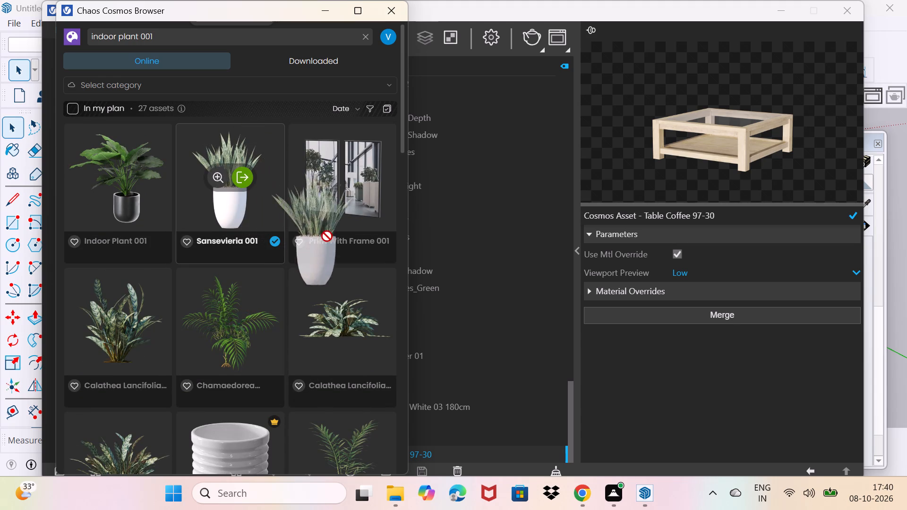
left_click_drag(327, 236, 887, 266)
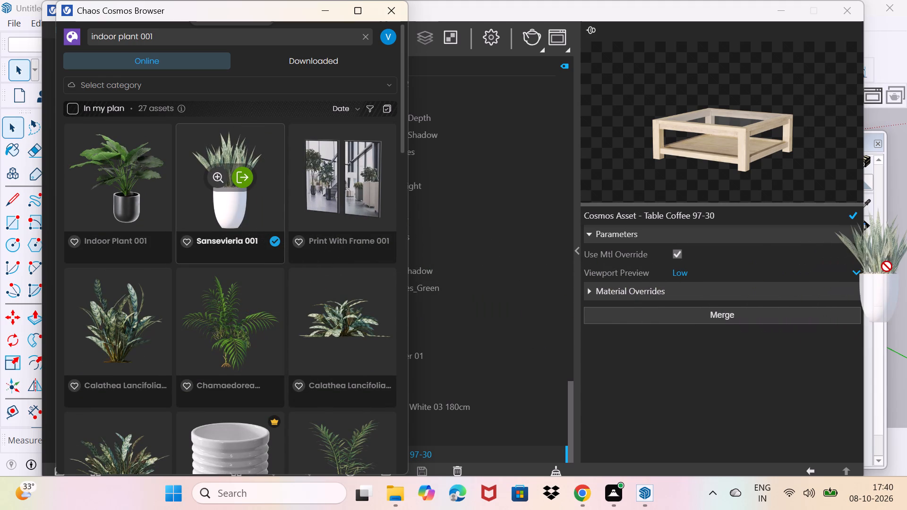
left_click_drag(887, 266, 891, 257)
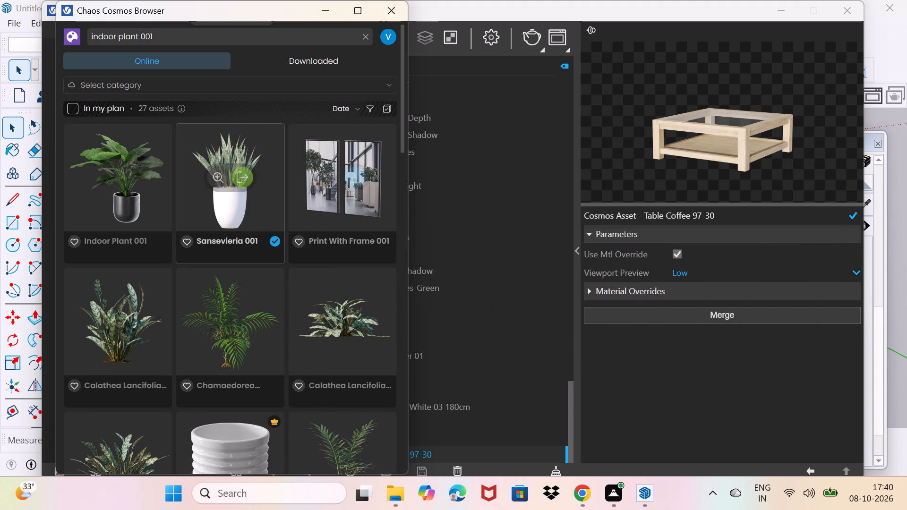
left_click(249, 182)
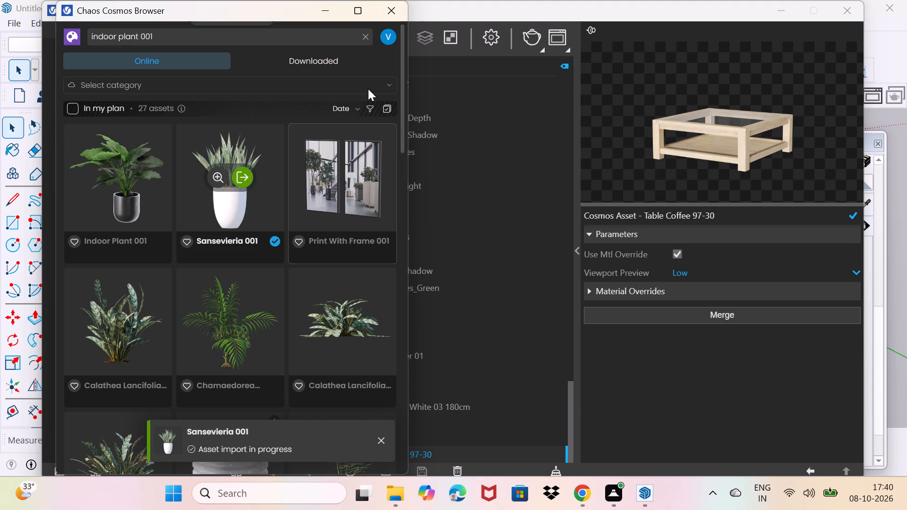
left_click(321, 7)
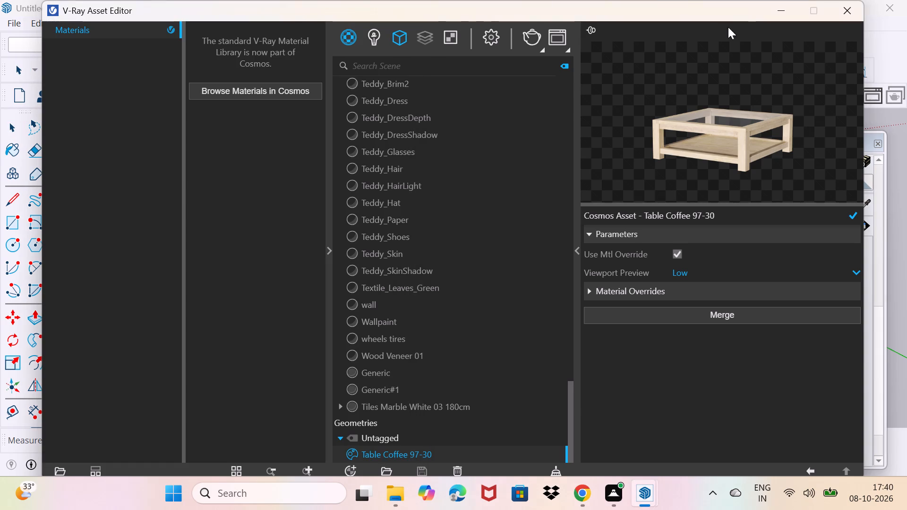
left_click(774, 12)
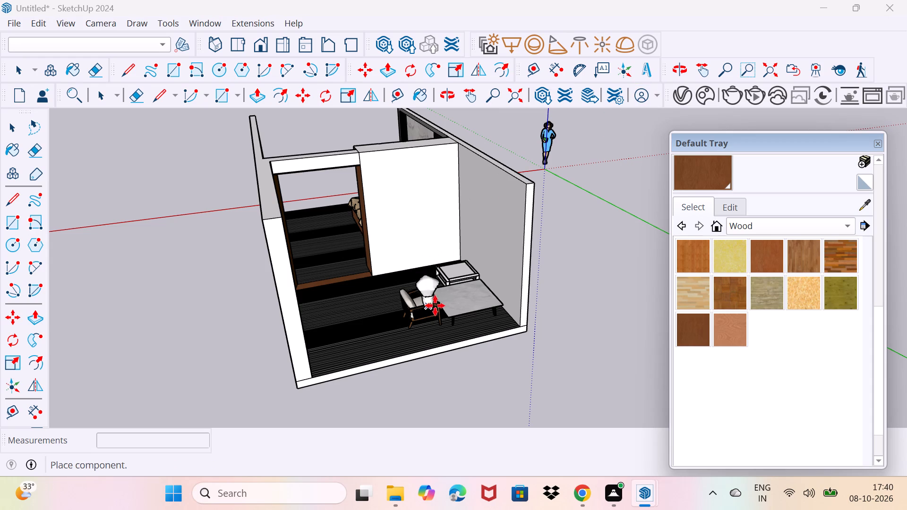
Place two Sansevieria 001 plants side by side on top of the small coffee table near the wall.
scroll(453, 289, "up", 6)
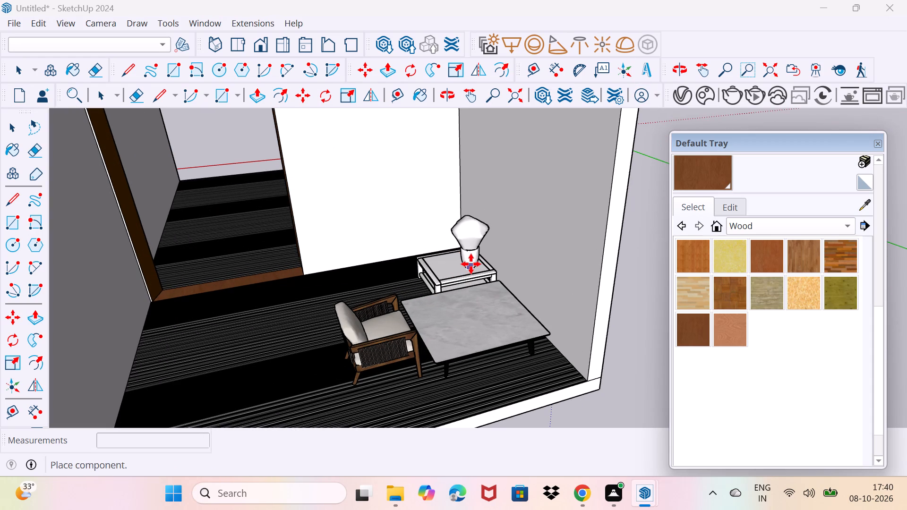
left_click(471, 264)
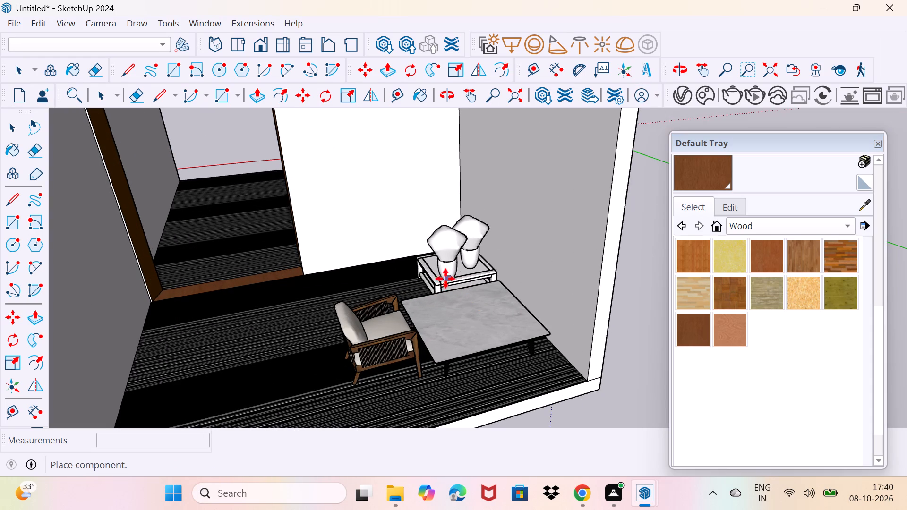
scroll(437, 263, "up", 8)
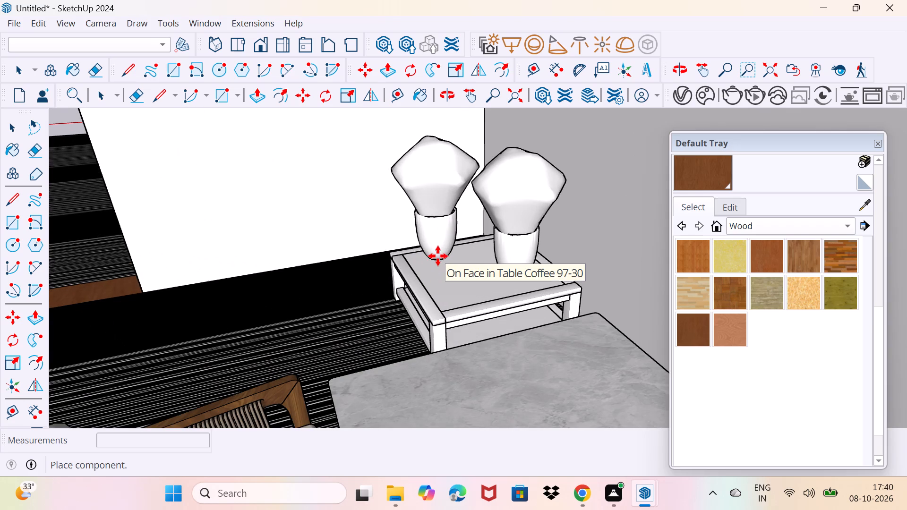
left_click(438, 256)
key("space")
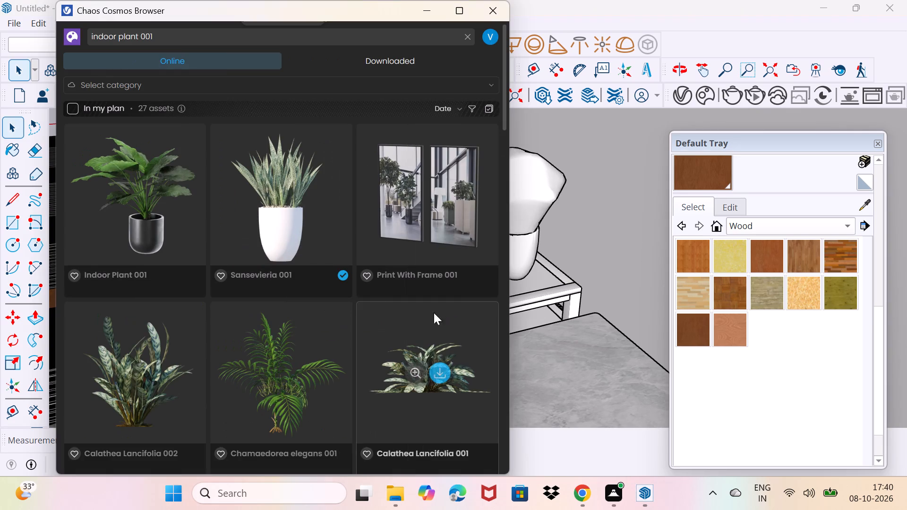
Browse the indoor plant results in the Cosmos library for another plant, including the Ficus Benjamina 296 001 details and related assets.
scroll(290, 290, "down", 14)
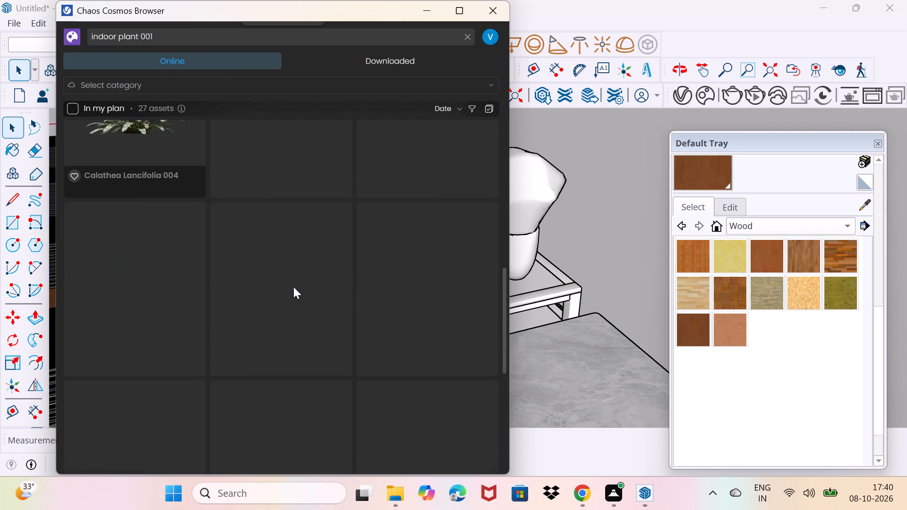
scroll(296, 280, "up", 14)
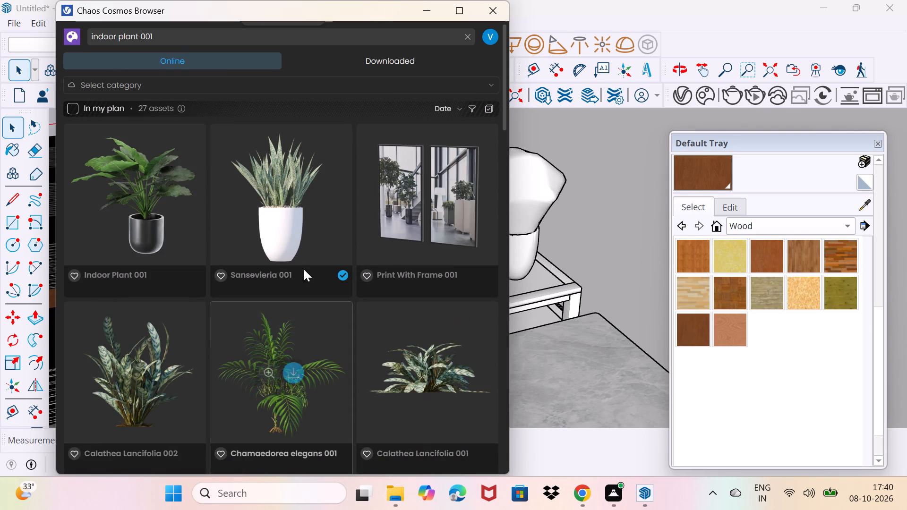
scroll(304, 269, "down", 14)
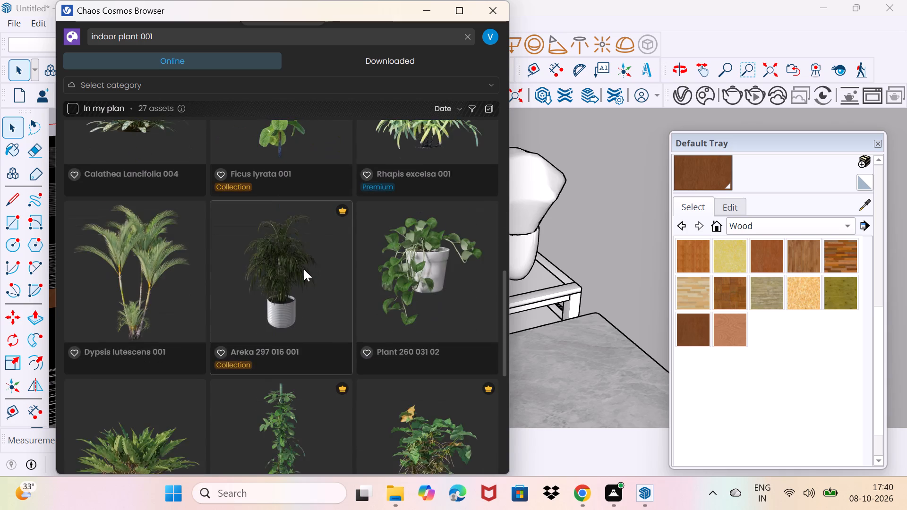
scroll(304, 269, "down", 4)
scroll(304, 269, "up", 3)
scroll(297, 250, "down", 1)
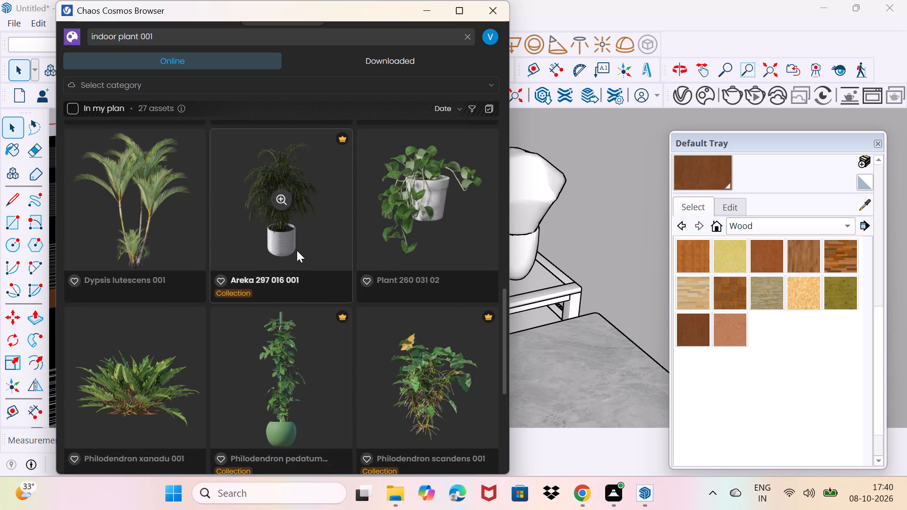
scroll(297, 250, "down", 2)
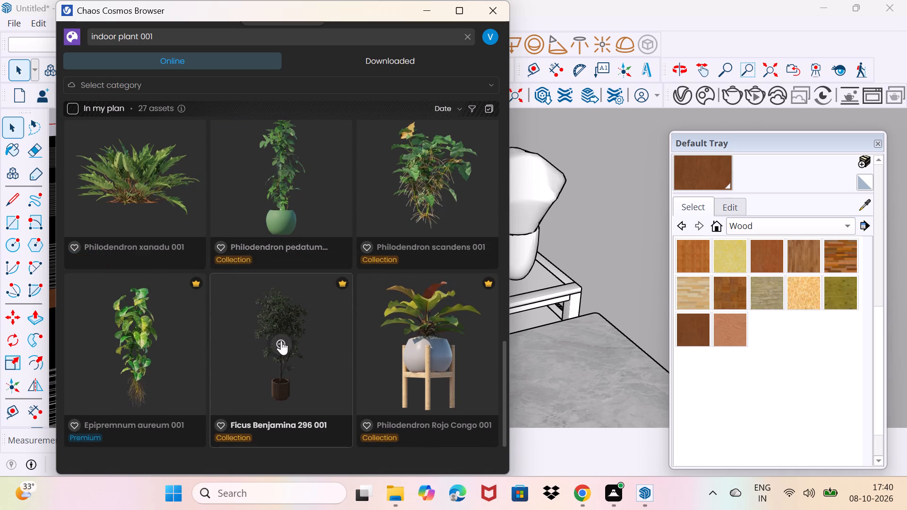
left_click(281, 340)
scroll(286, 280, "down", 4)
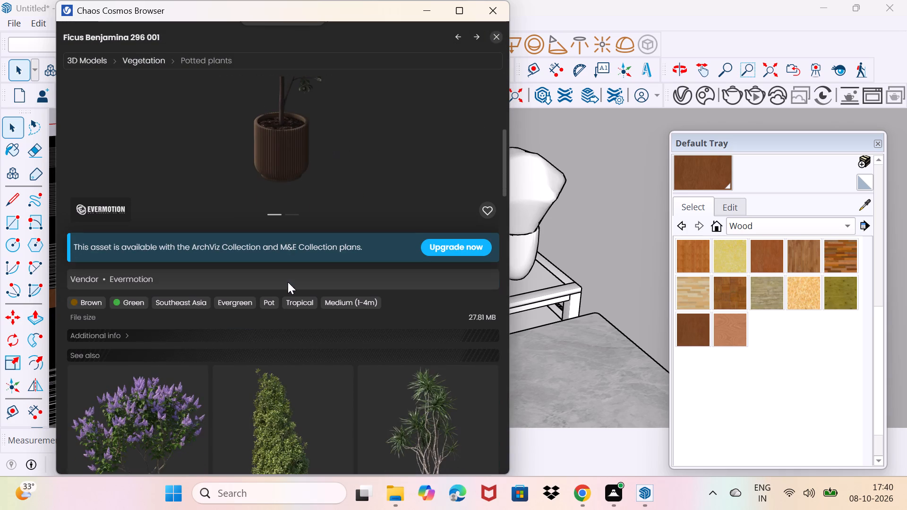
scroll(316, 277, "down", 7)
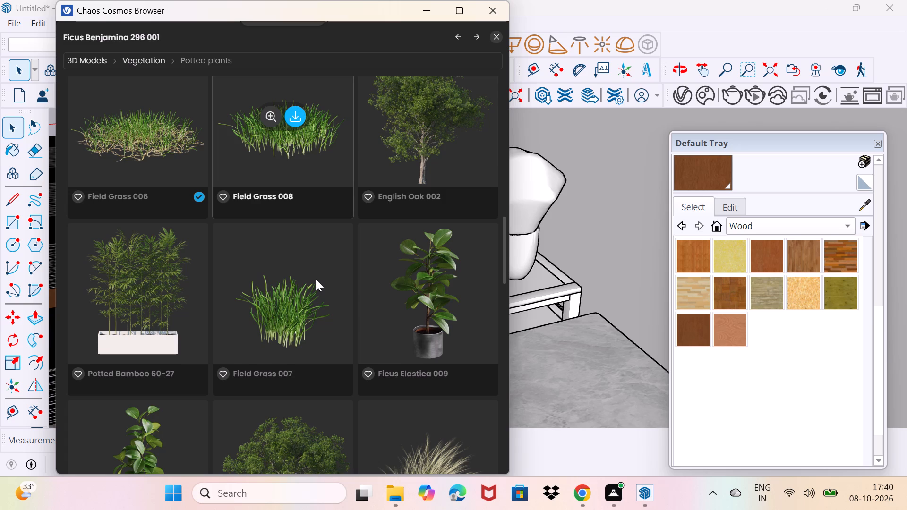
scroll(316, 279, "down", 4)
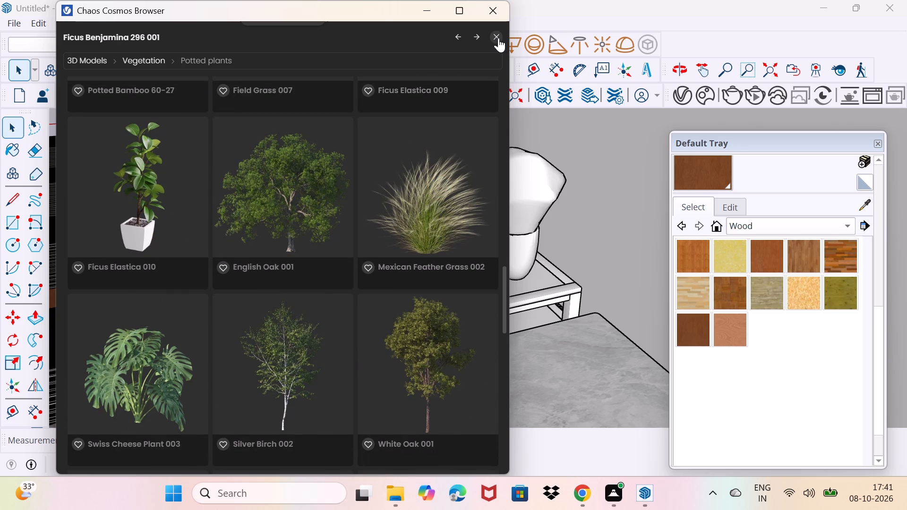
left_click(498, 38)
scroll(415, 316, "down", 4)
scroll(419, 288, "up", 2)
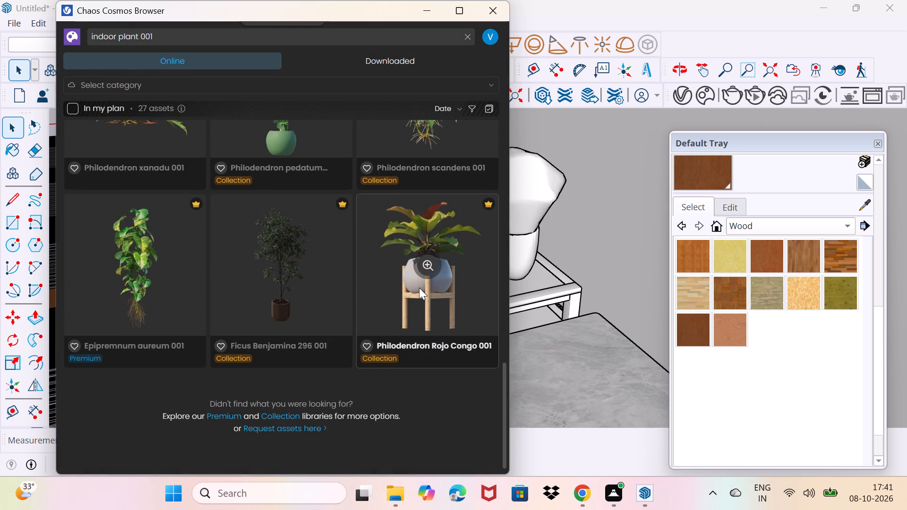
scroll(428, 323, "down", 1)
scroll(351, 285, "up", 1)
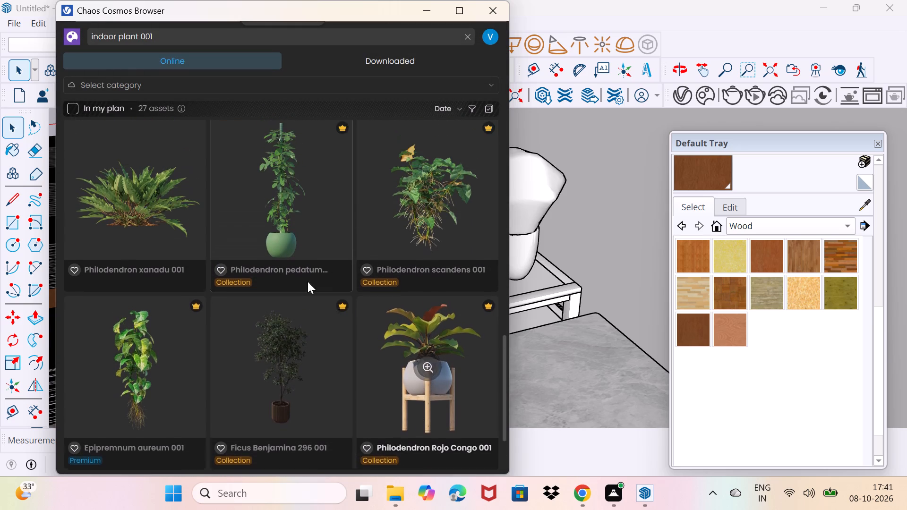
scroll(308, 281, "up", 17)
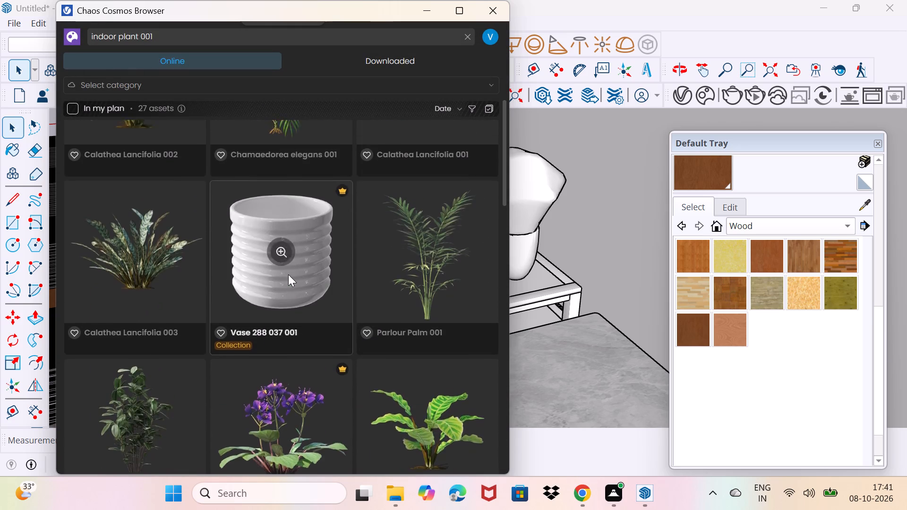
scroll(288, 274, "up", 3)
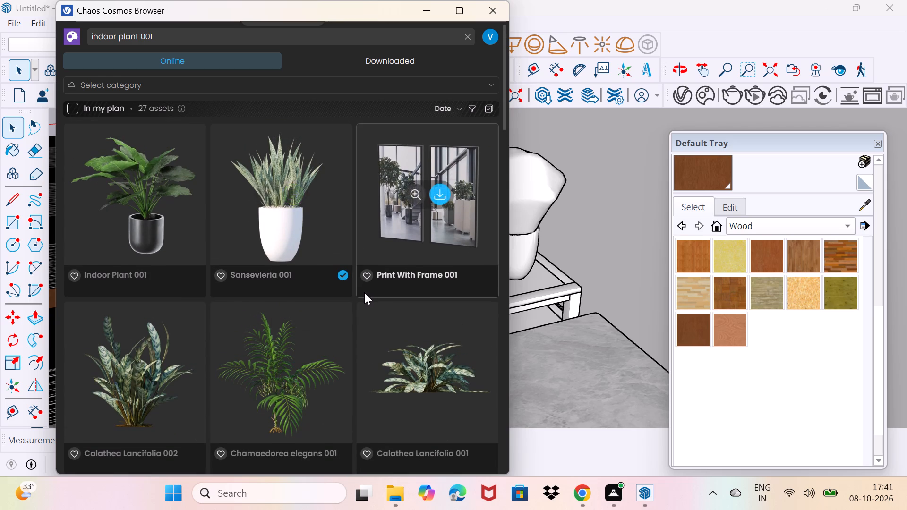
Download the Indoor Plant 001 asset from the Cosmos library.
scroll(364, 292, "down", 1)
left_click(152, 179)
left_click(150, 127)
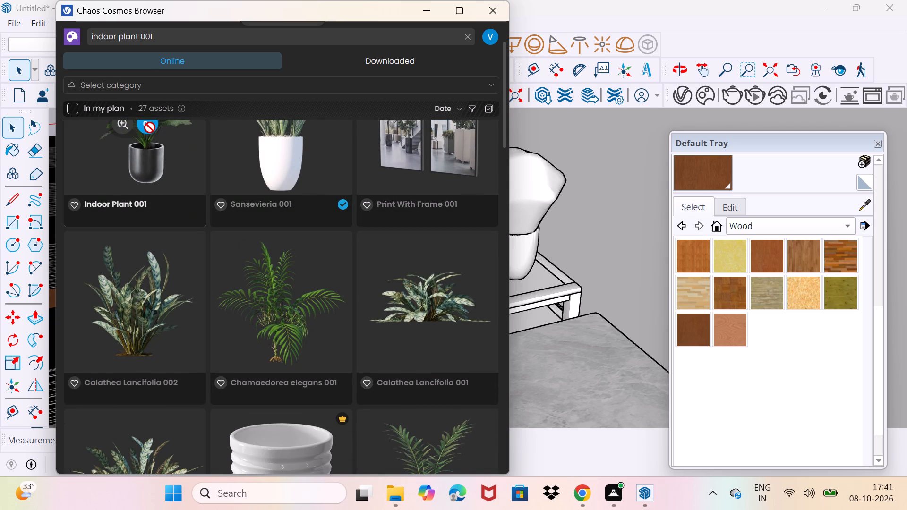
middle_click_drag(171, 190, 169, 212)
scroll(179, 188, "up", 1)
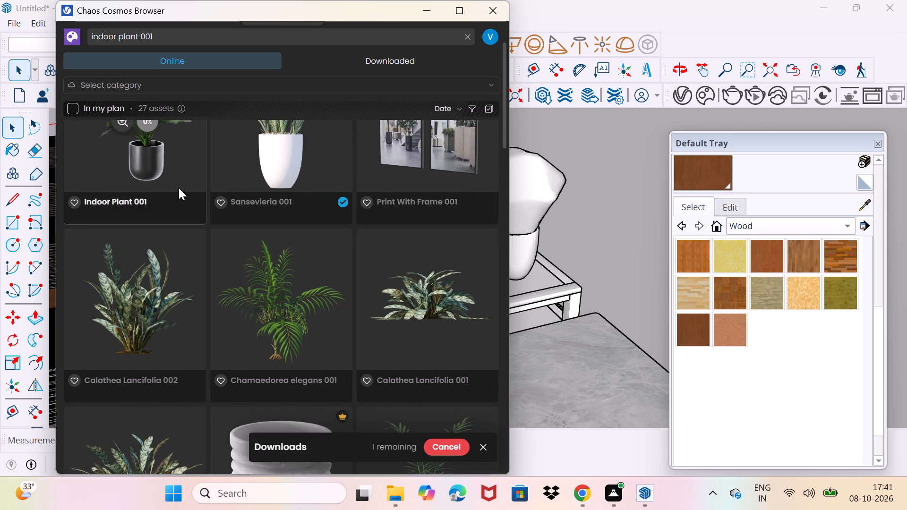
scroll(179, 188, "up", 2)
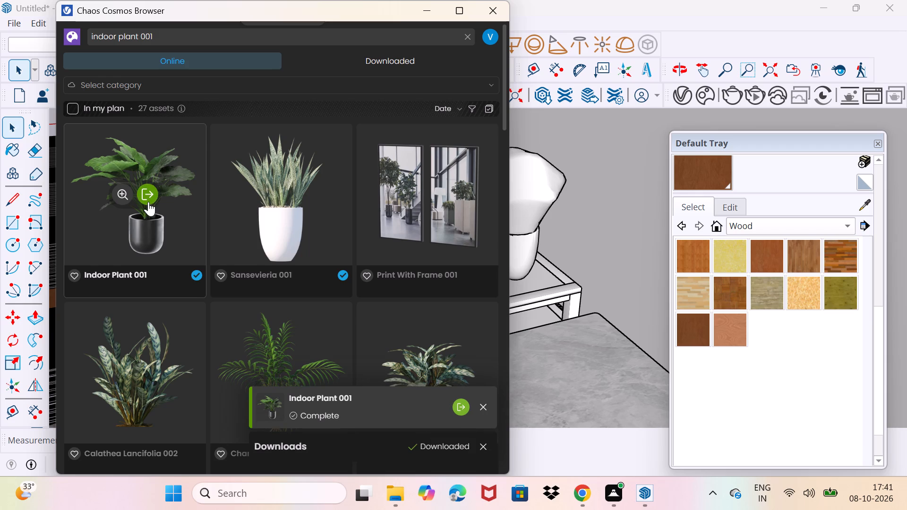
Import the downloaded Indoor Plant 001 asset into the model and close the Cosmos library.
left_click_drag(148, 195, 583, 326)
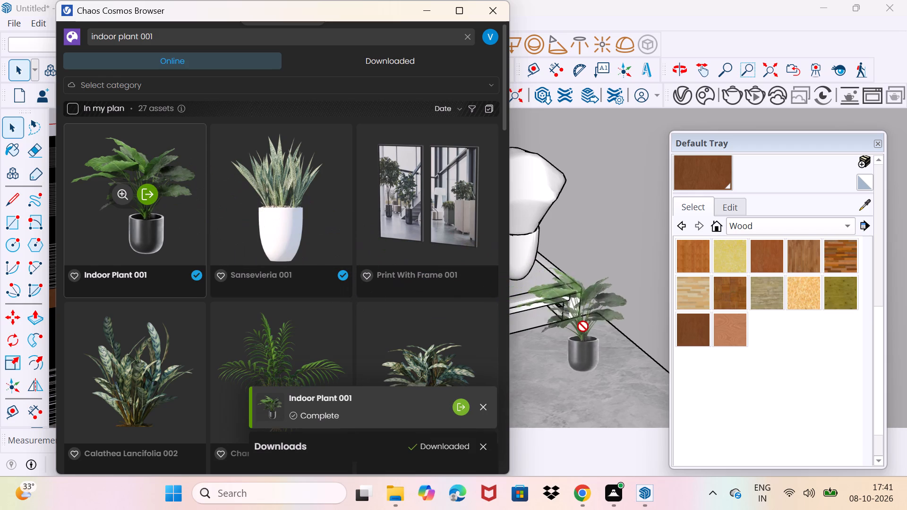
left_click_drag(583, 326, 589, 328)
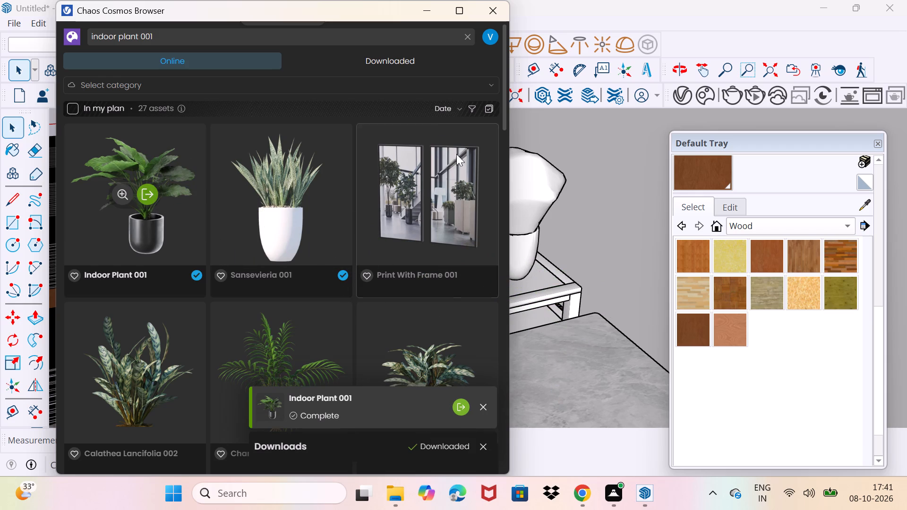
left_click(148, 210)
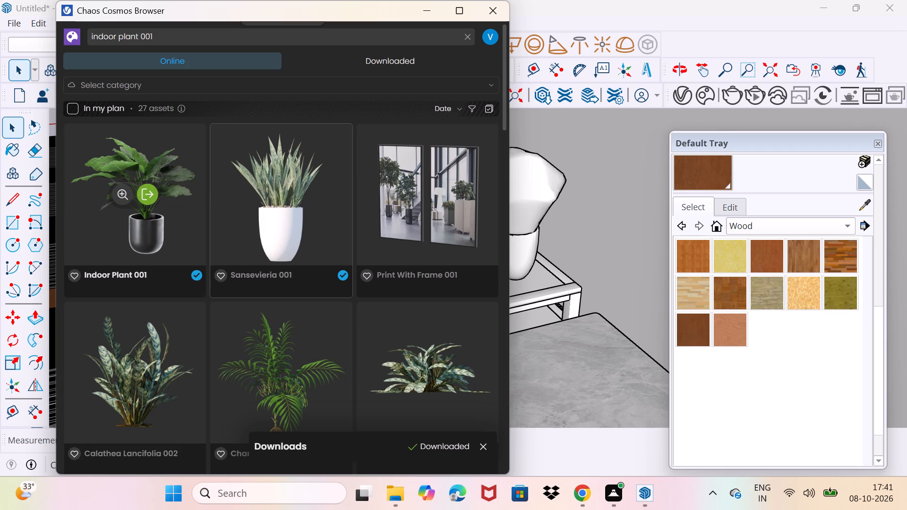
left_click(146, 193)
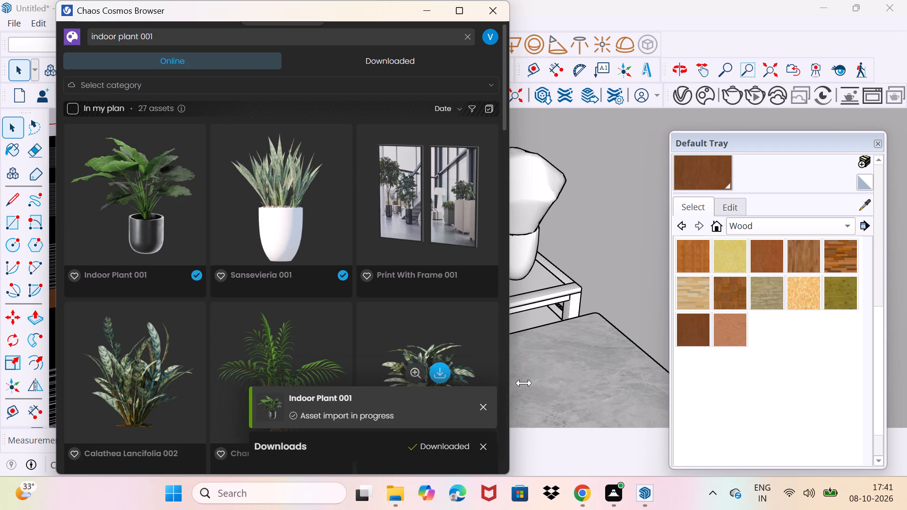
left_click(427, 11)
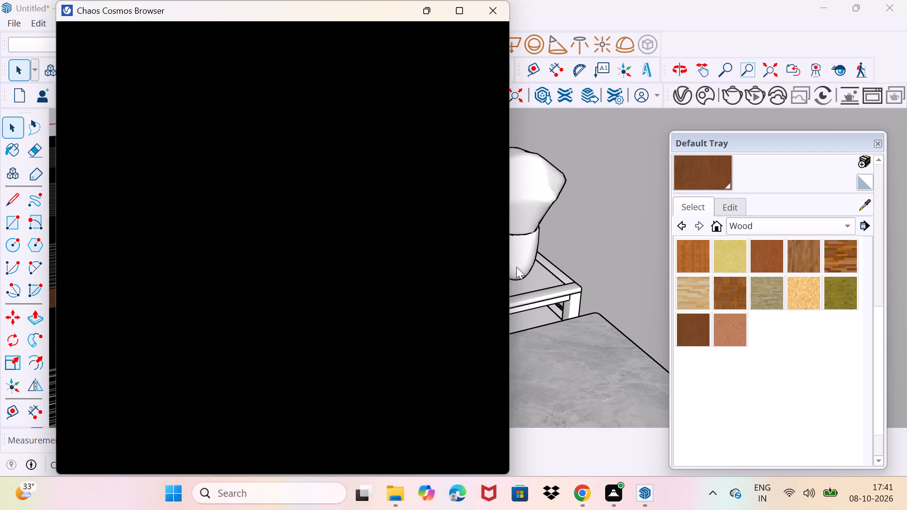
left_click(483, 6)
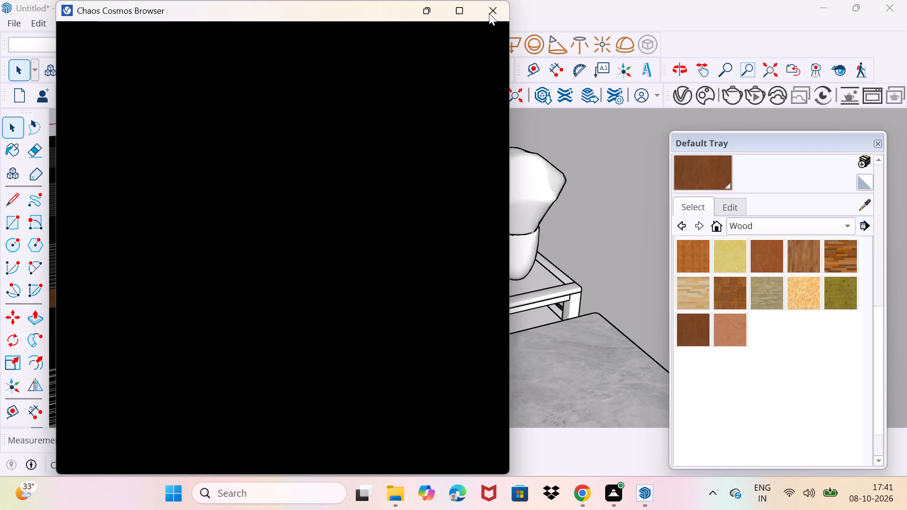
left_click(489, 13)
Place Indoor Plant 001 on top of the large grey marble table beside the armchair.
scroll(513, 404, "down", 3)
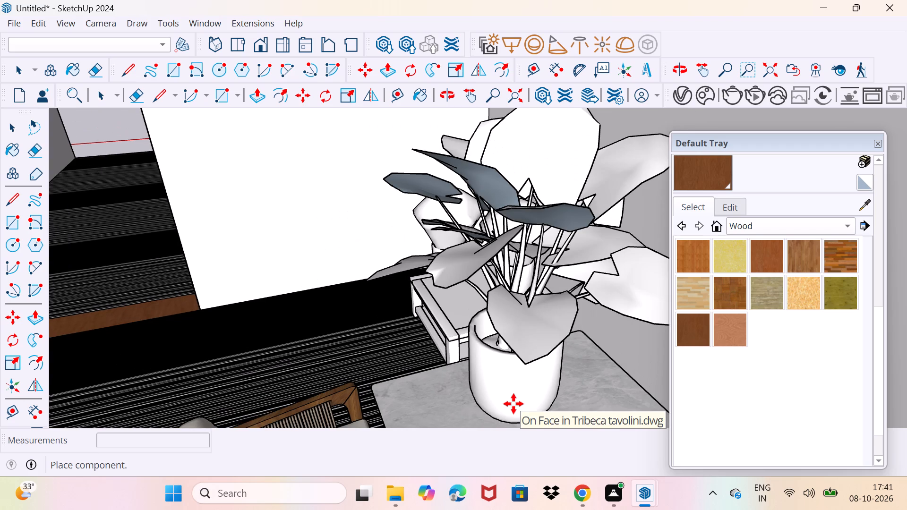
middle_click_drag(513, 404, 469, 306)
left_click(519, 330)
scroll(482, 325, "down", 3)
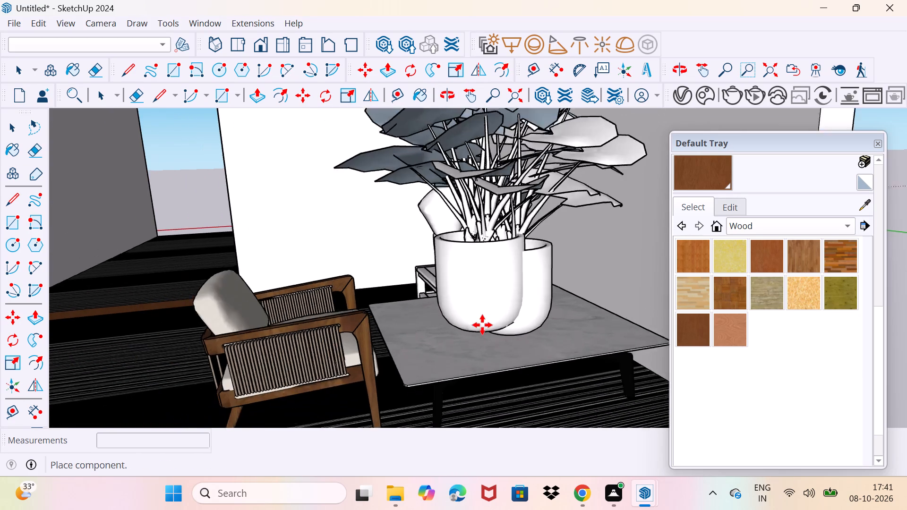
scroll(482, 325, "down", 3)
key("space")
scroll(461, 357, "down", 6)
Scale Indoor Plant 001 down uniformly on the marble table, keeping its pot on the tabletop.
middle_click_drag(467, 343, 469, 344)
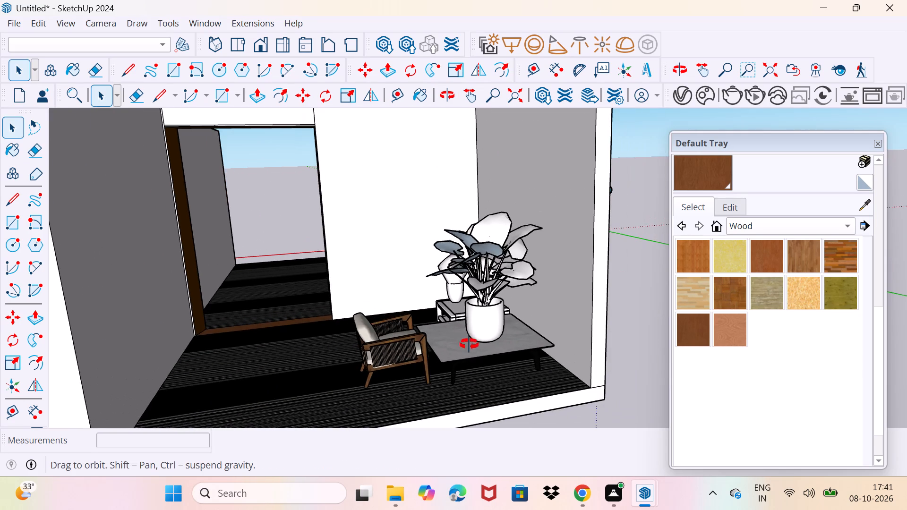
middle_click_drag(469, 344, 338, 314)
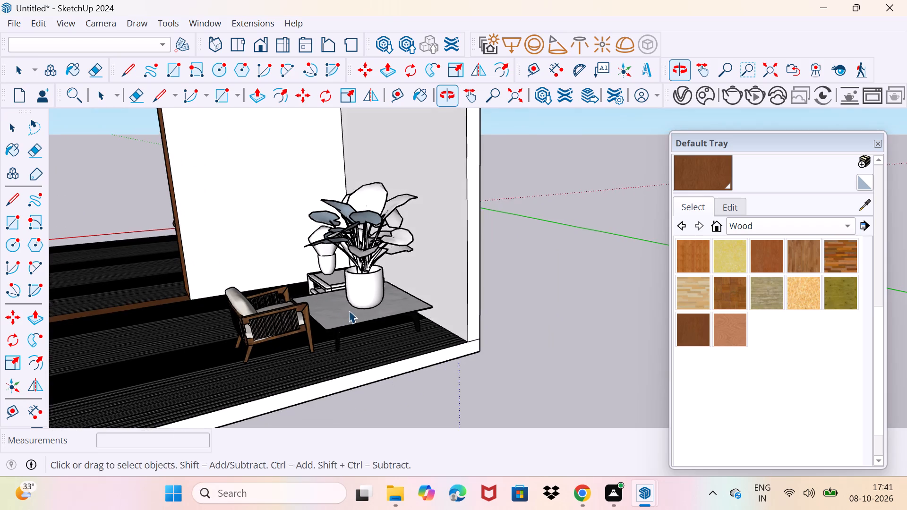
middle_click_drag(349, 310, 402, 332)
left_click(420, 313)
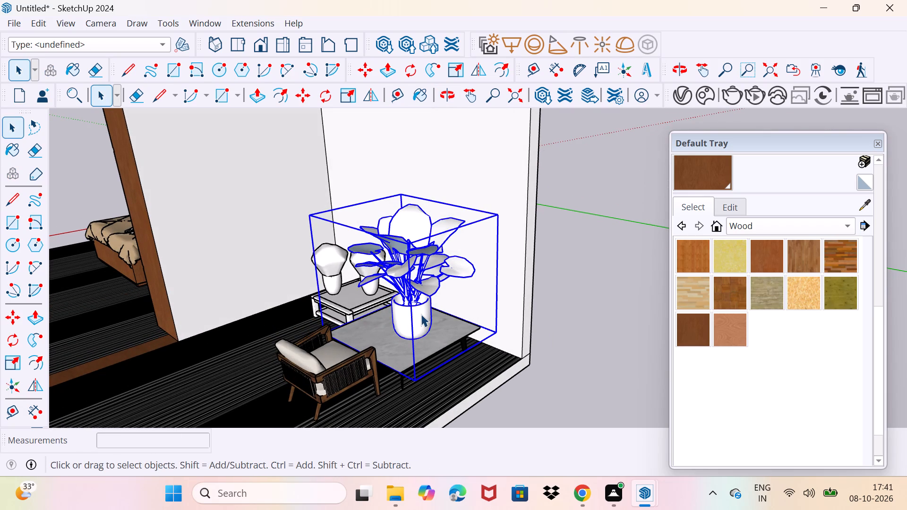
key("s")
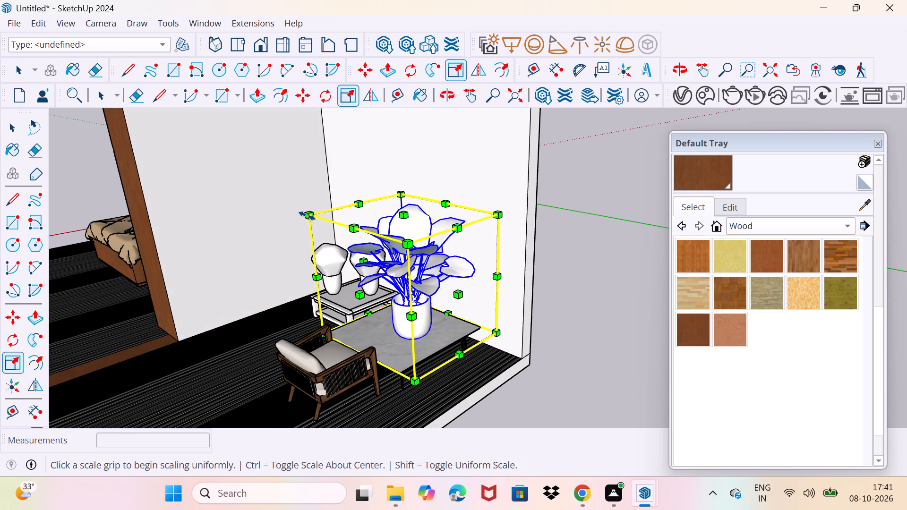
left_click_drag(308, 216, 348, 285)
Move the scaled plant about 1' 4" across the marble table, towards the middle of the tabletop.
key("m")
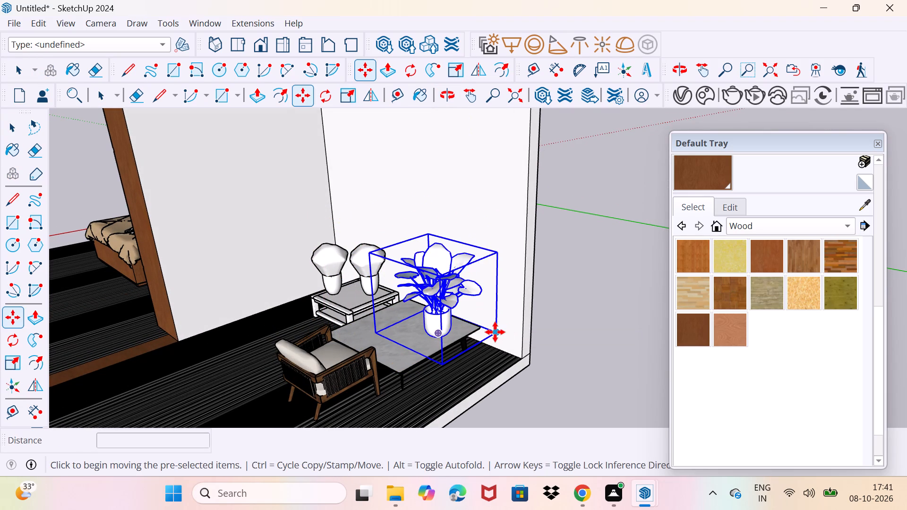
left_click(495, 332)
left_click(461, 336)
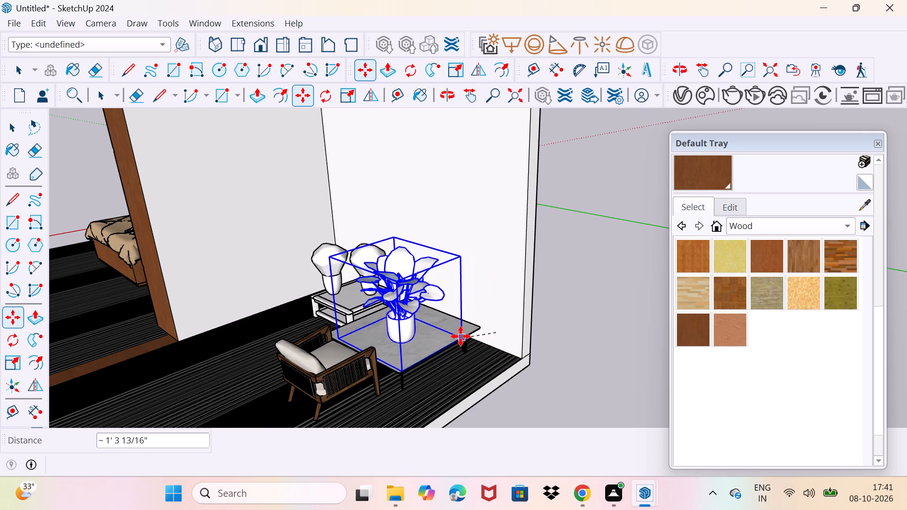
key("space")
left_click_drag(502, 374, 505, 355)
Draw a rectangle of about 14' 5 11/16" by 10' closing the open end of the sitting area.
middle_click_drag(471, 342, 350, 330)
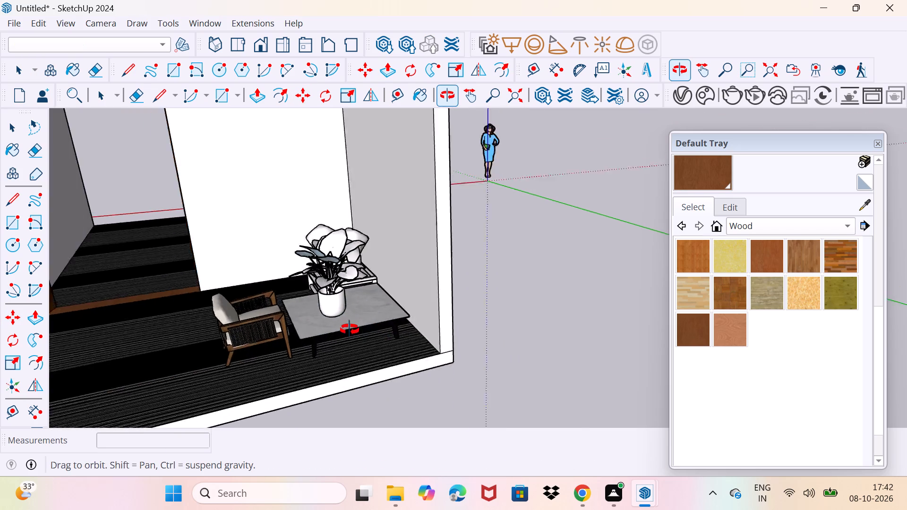
middle_click_drag(350, 330, 383, 316)
scroll(383, 316, "down", 4)
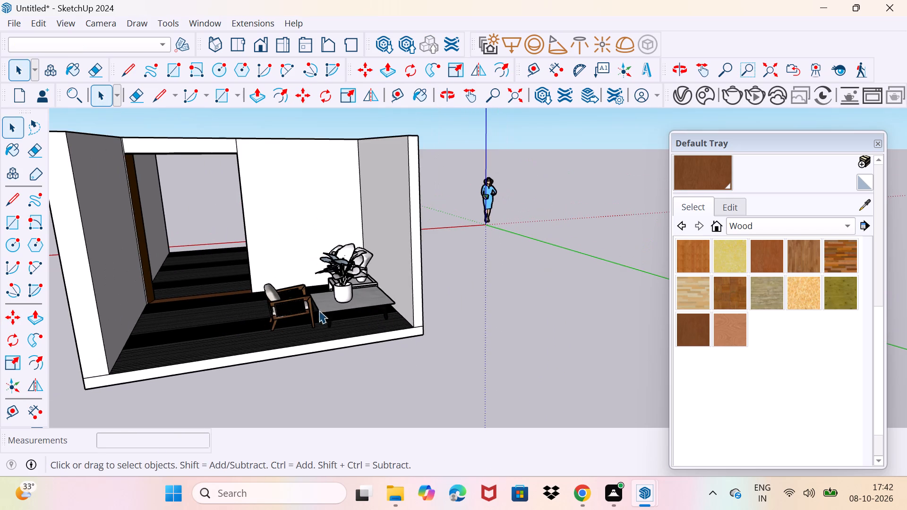
scroll(199, 307, "down", 1)
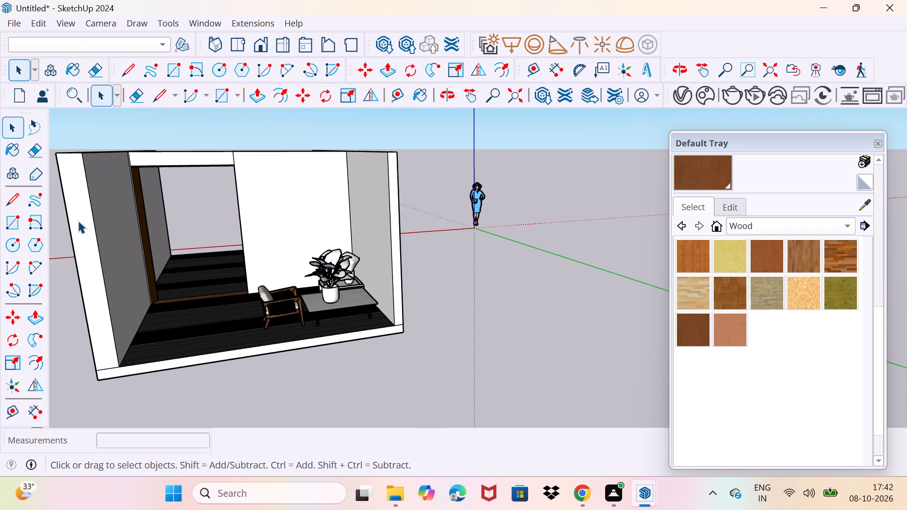
key("r")
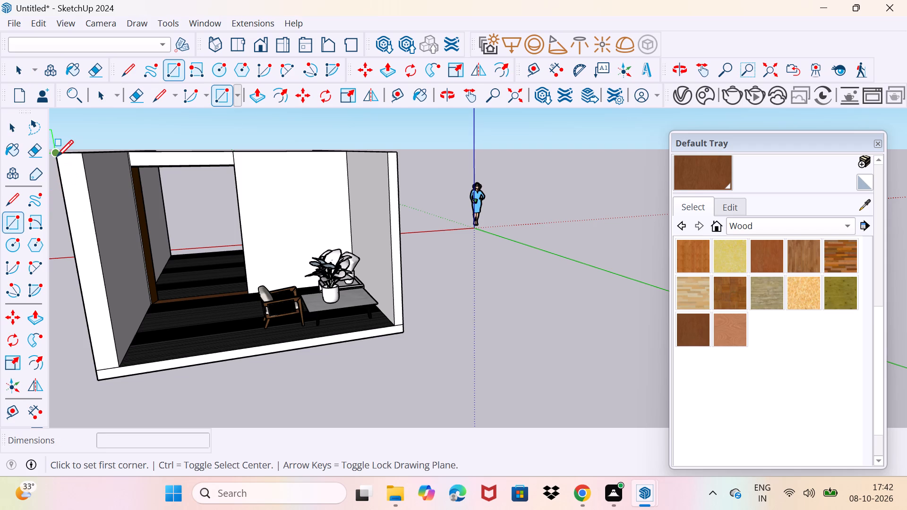
left_click_drag(57, 156, 58, 162)
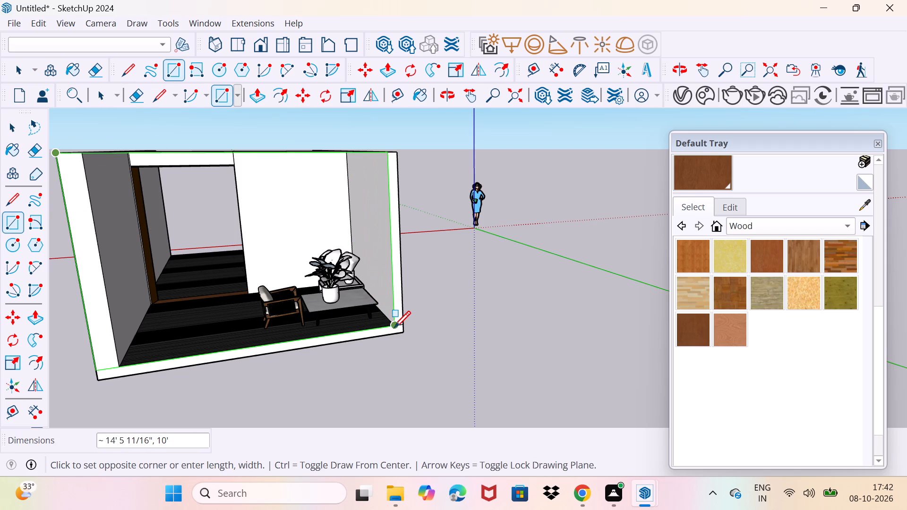
left_click(395, 327)
key("space")
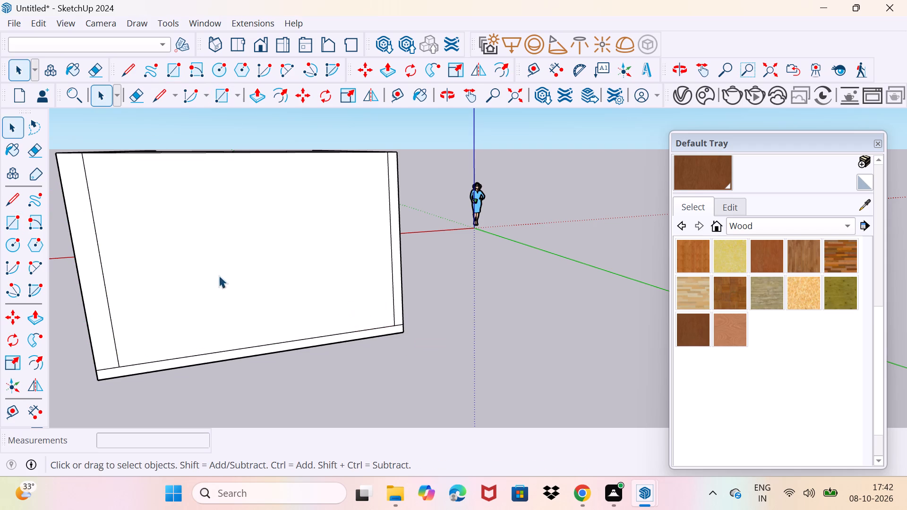
Delete the ceiling face covering the sitting area so the room stays open from above.
scroll(200, 245, "down", 4)
middle_click_drag(159, 225, 245, 333)
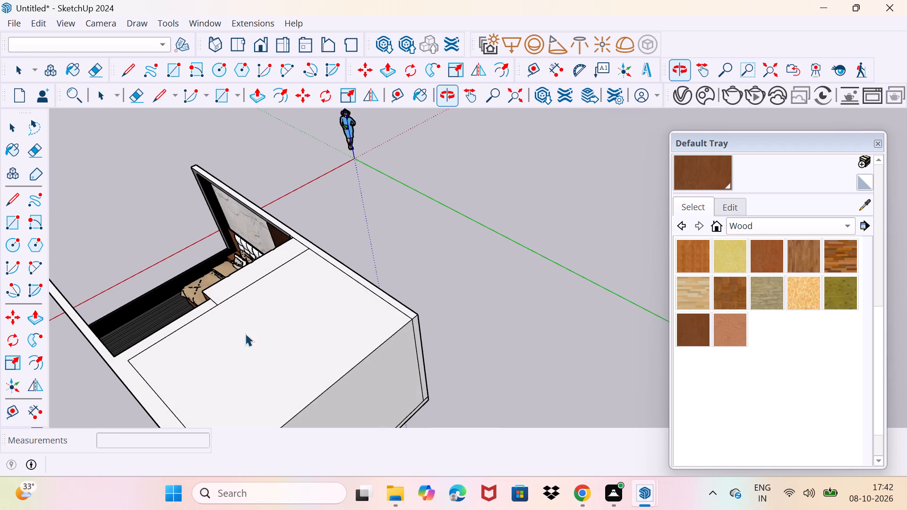
left_click(275, 352)
key("Delete")
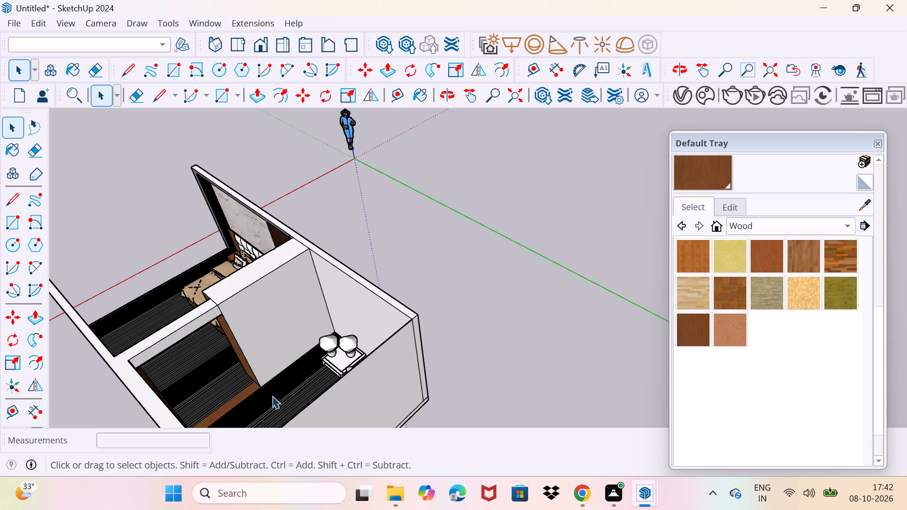
Push/Pull the new end wall face of the sitting area by 9 11/16" to give the wall thickness.
middle_click_drag(270, 394, 301, 283)
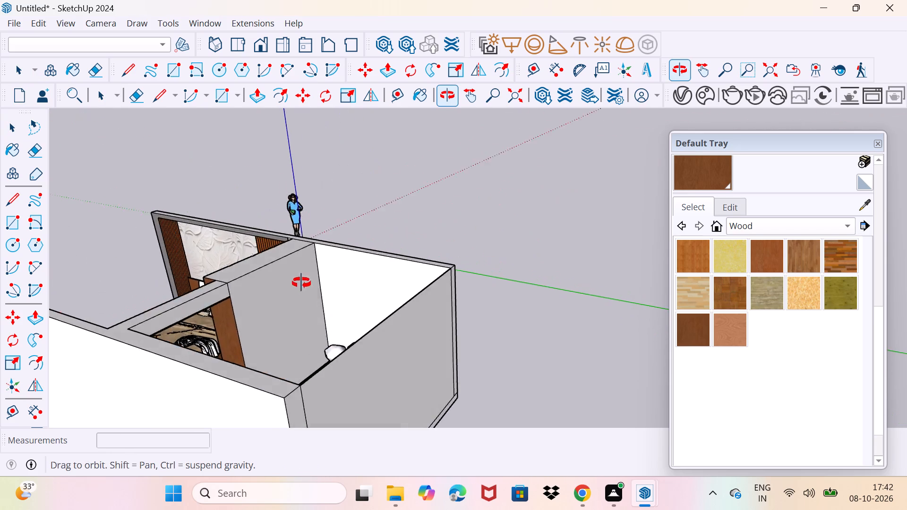
middle_click_drag(301, 283, 0, 382)
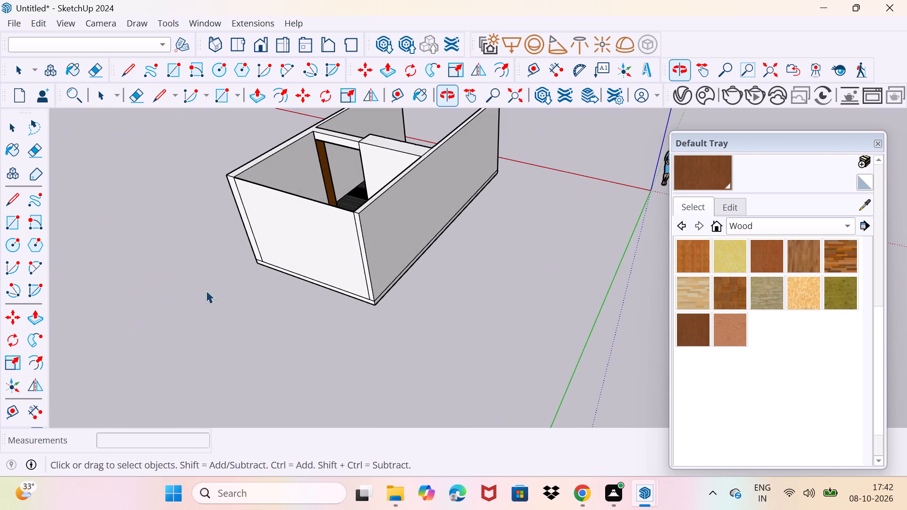
middle_click_drag(394, 217, 158, 272)
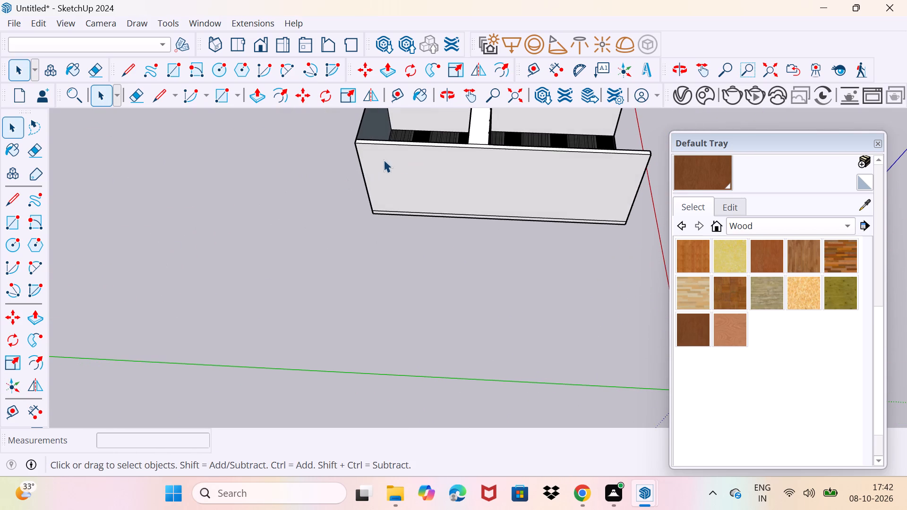
middle_click_drag(374, 158, 264, 112)
scroll(429, 156, "down", 2)
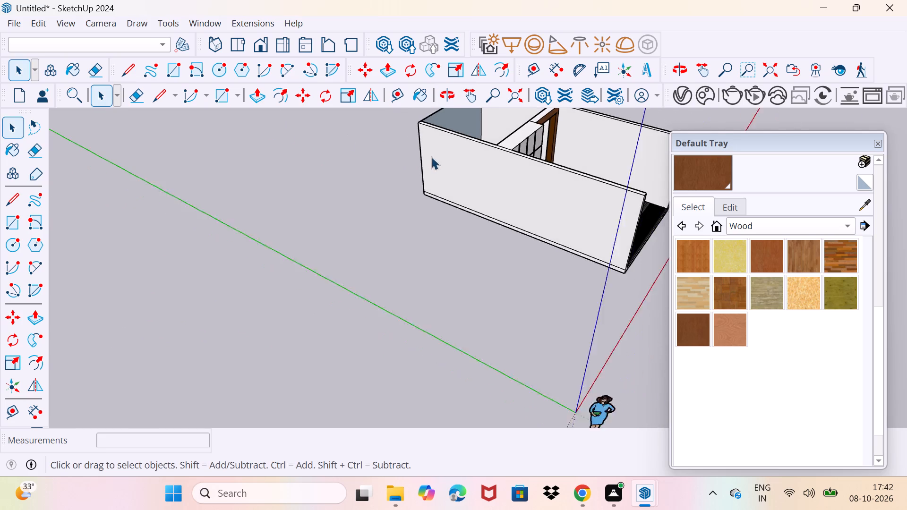
middle_click_drag(502, 149, 382, 238, "shift")
middle_click_drag(398, 240, 387, 231)
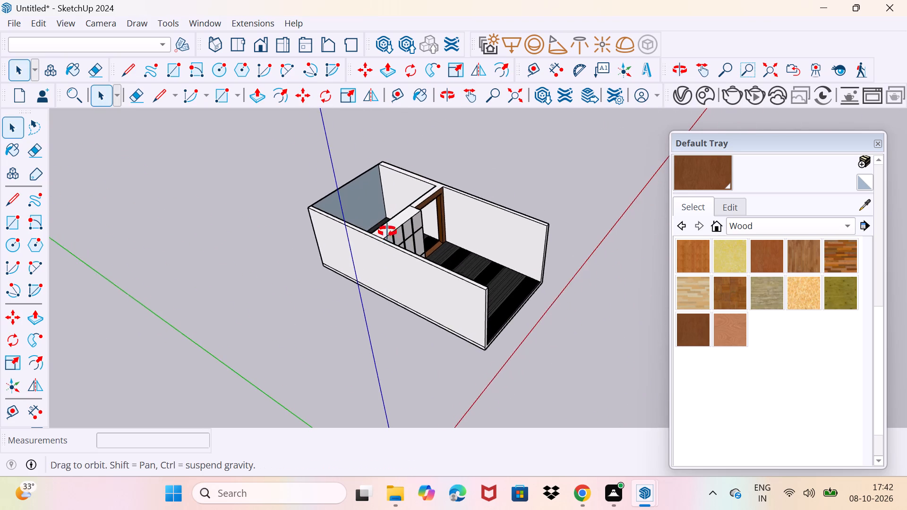
middle_click_drag(387, 231, 265, 232)
scroll(387, 180, "up", 3)
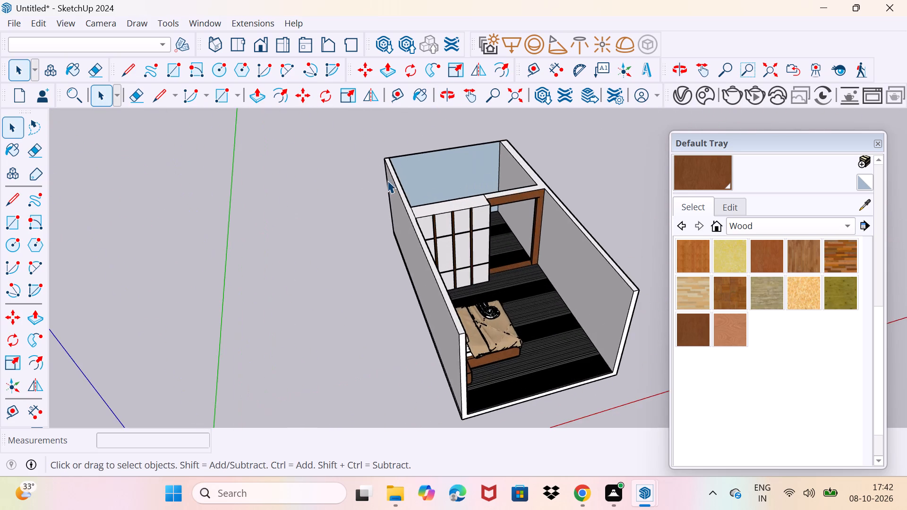
scroll(388, 180, "up", 1)
middle_click_drag(388, 180, 290, 156)
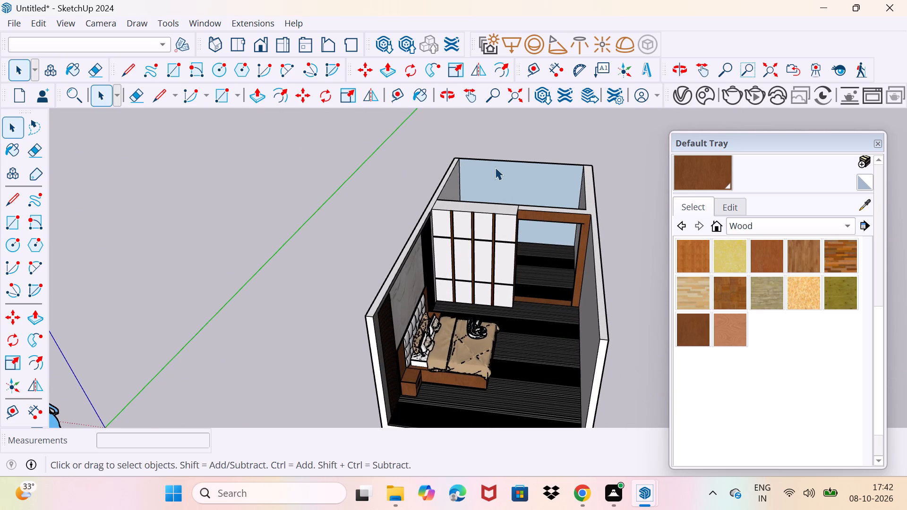
scroll(495, 167, "up", 3)
left_click(498, 178)
middle_click_drag(502, 179, 503, 195)
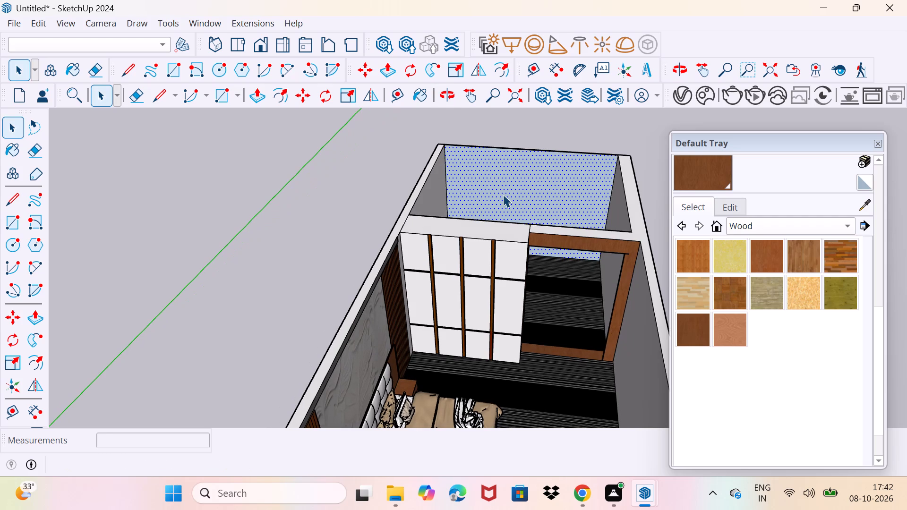
key("p")
left_click(520, 186)
left_click(520, 191)
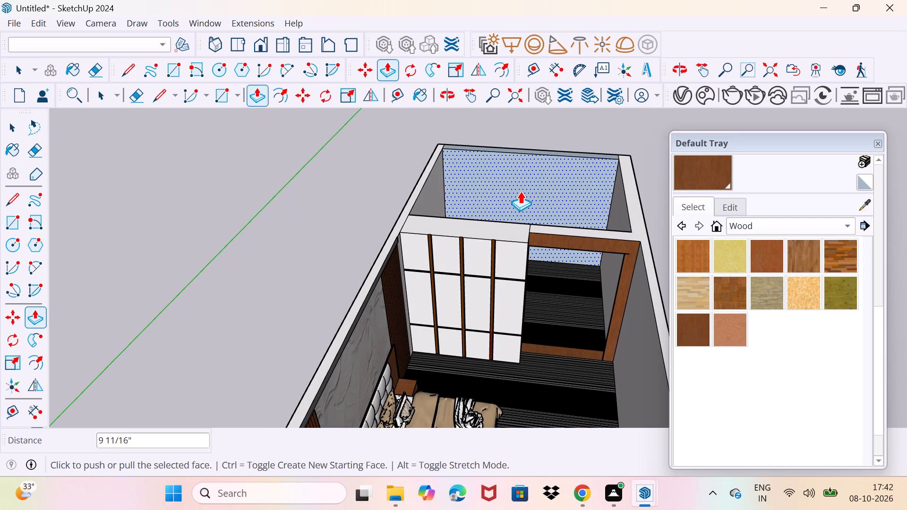
key("space")
left_click_drag(351, 158, 377, 136)
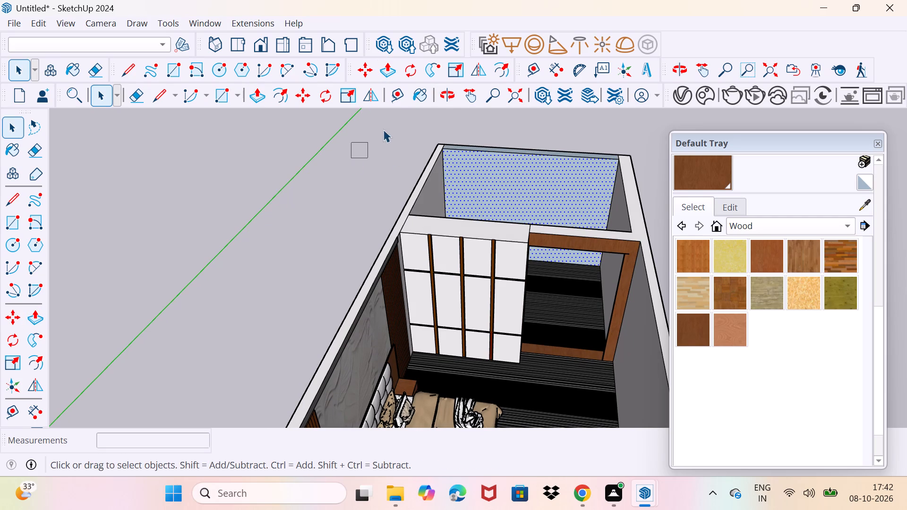
Paint the inner face and top edge of the sitting area's end wall with white from the Colors materials.
scroll(505, 163, "up", 2)
middle_click(505, 163)
middle_click_drag(504, 163, 482, 204)
scroll(481, 249, "down", 2)
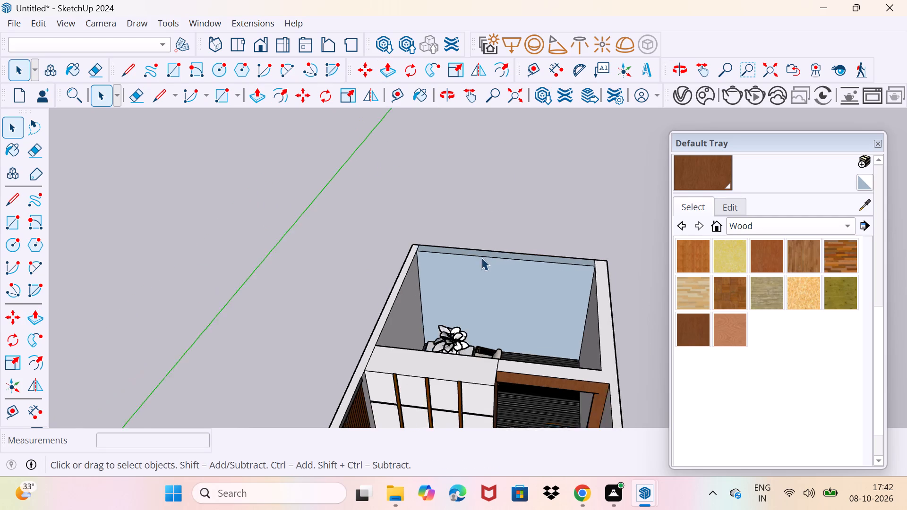
scroll(481, 257, "down", 1)
middle_click_drag(466, 289, 428, 308)
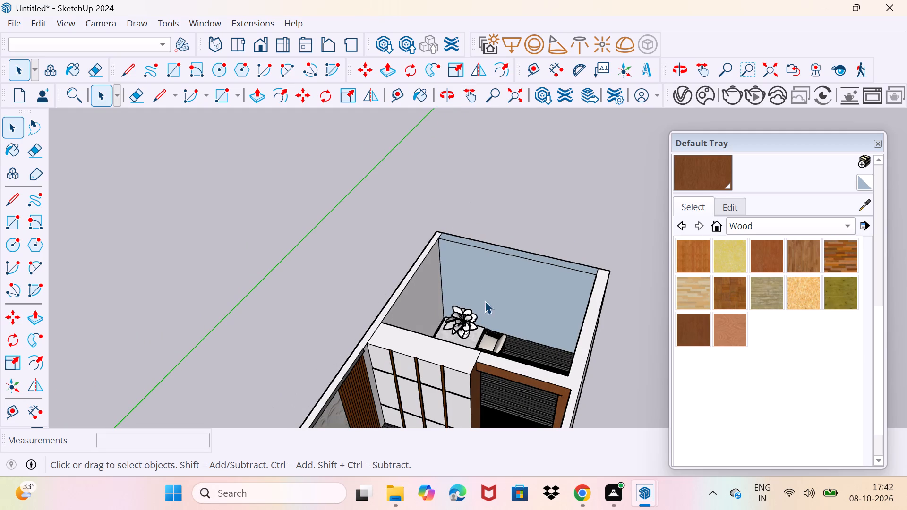
left_click(752, 226)
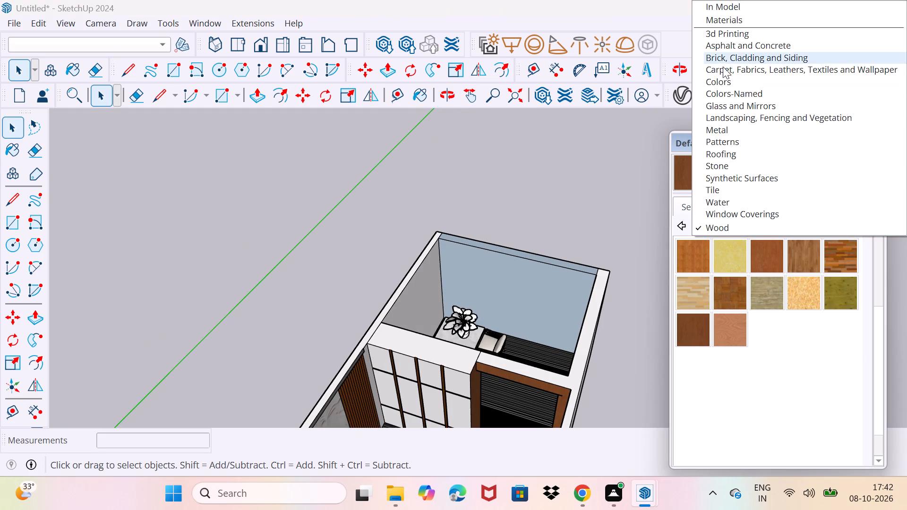
left_click(727, 77)
scroll(758, 283, "down", 4)
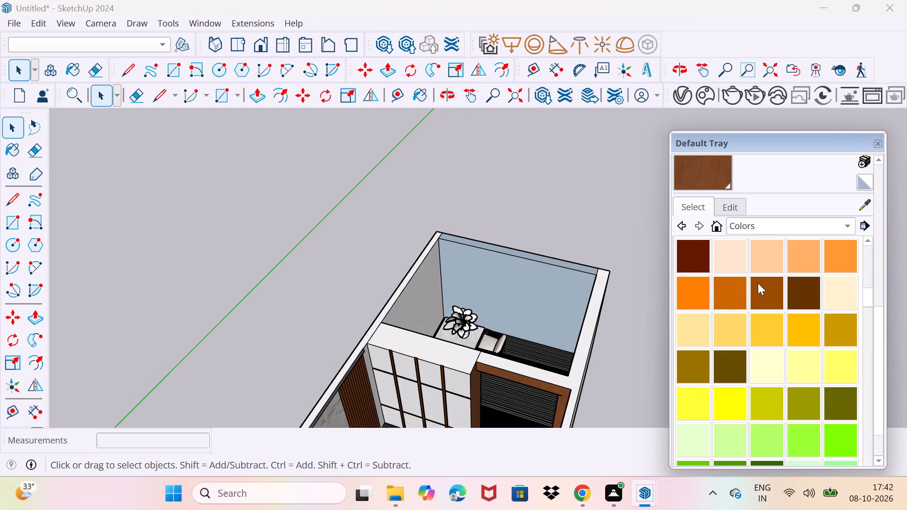
scroll(758, 283, "down", 16)
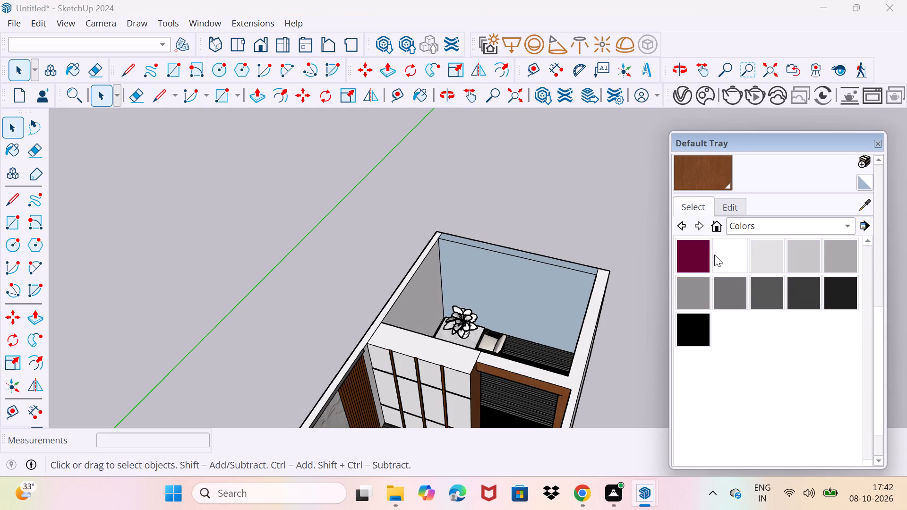
left_click(719, 255)
left_click(545, 296)
left_click(541, 261)
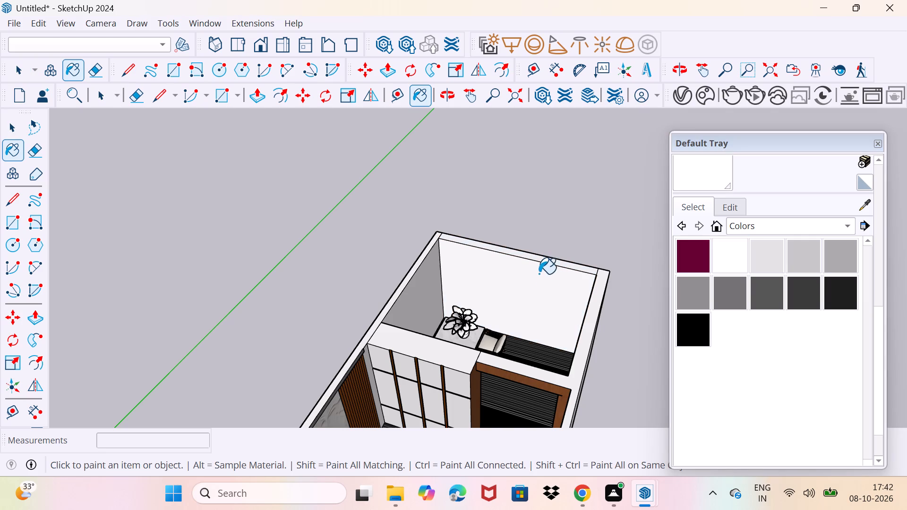
Examine the painted end wall and the whole room from several angles.
middle_click_drag(538, 304, 520, 256)
scroll(518, 292, "down", 4)
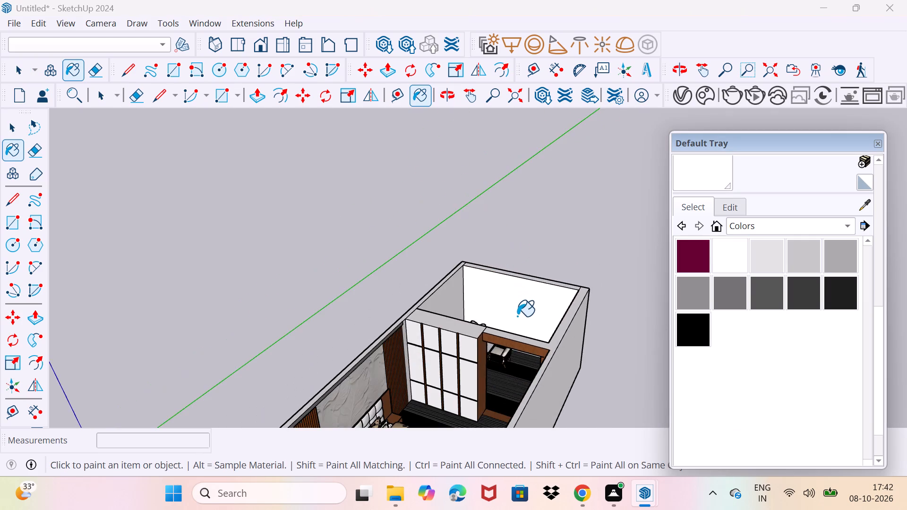
scroll(517, 316, "down", 4)
key("space")
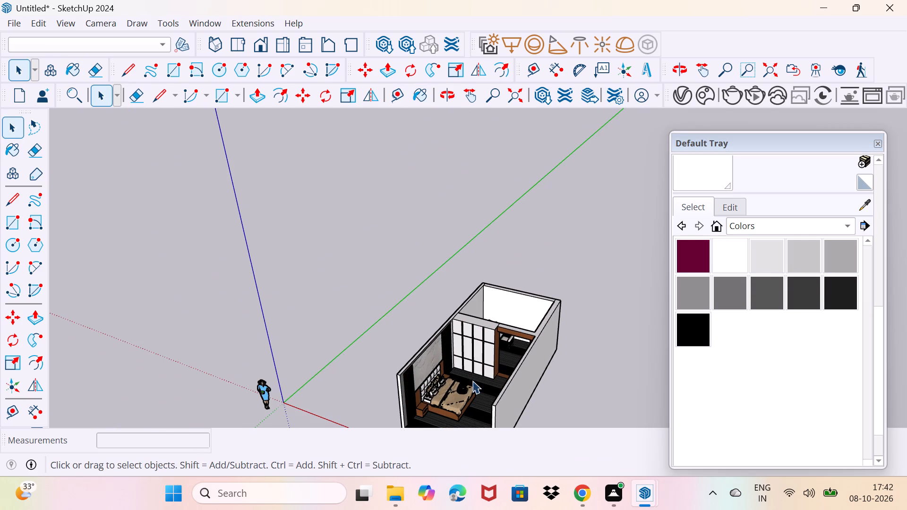
middle_click_drag(512, 377, 508, 283, "shift")
middle_click_drag(452, 325, 523, 325)
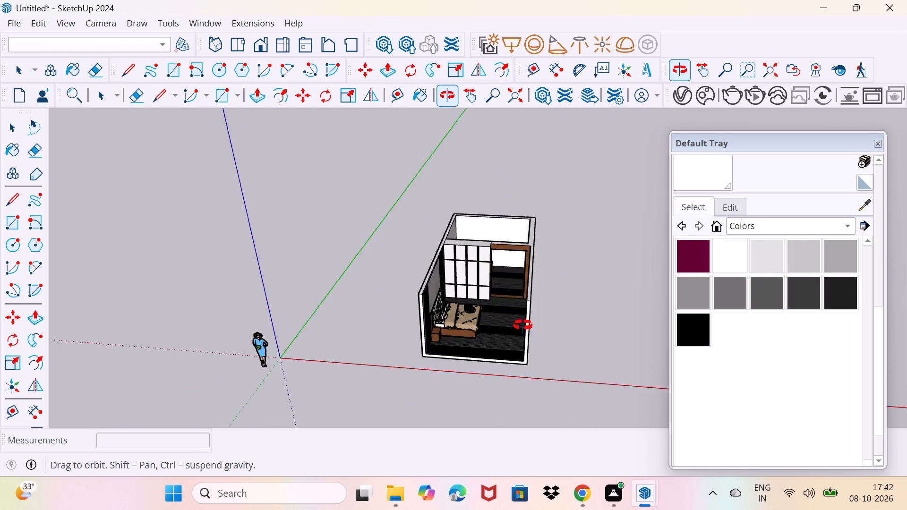
middle_click_drag(523, 325, 547, 277)
scroll(464, 285, "up", 4)
middle_click_drag(433, 277, 330, 269)
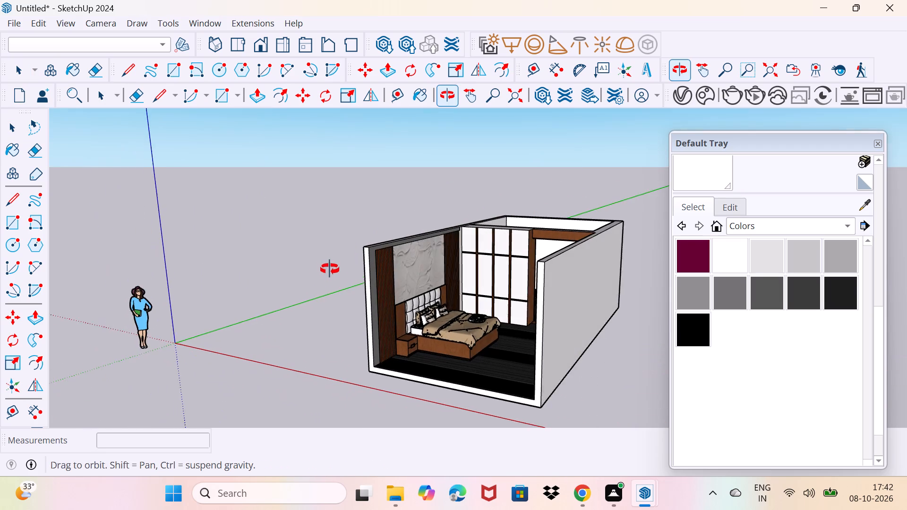
middle_click_drag(330, 269, 353, 305)
scroll(543, 300, "up", 3)
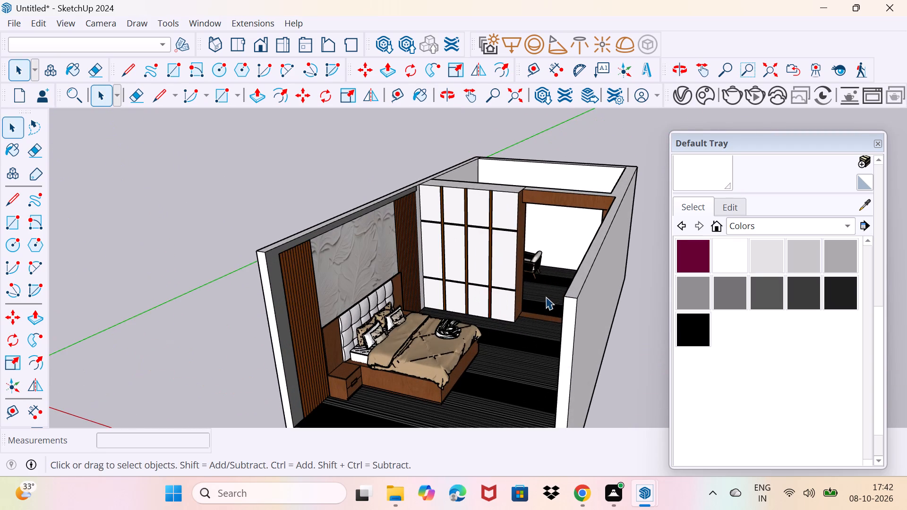
middle_click_drag(547, 296, 561, 328)
scroll(563, 330, "up", 1)
Erase the seam edges on the wall tops at both ends of the panelled section of the partition wall.
left_click(609, 340)
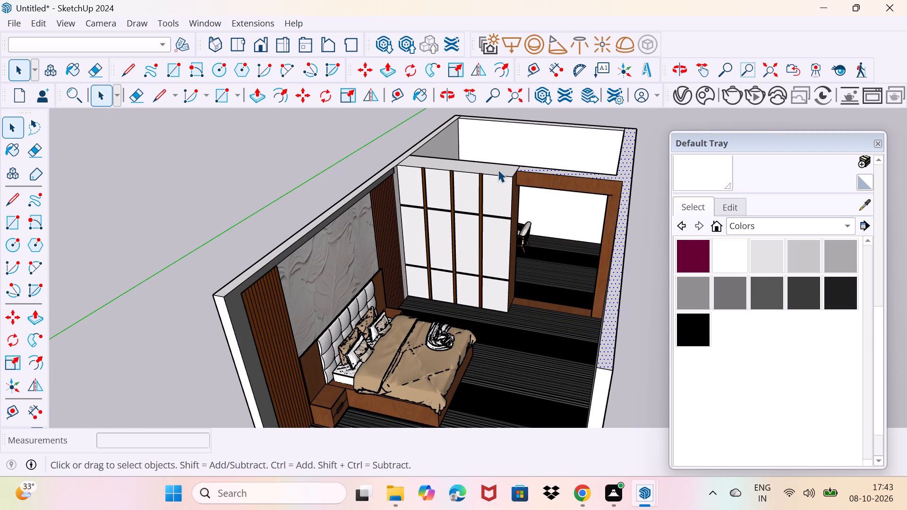
scroll(507, 164, "up", 9)
key("e")
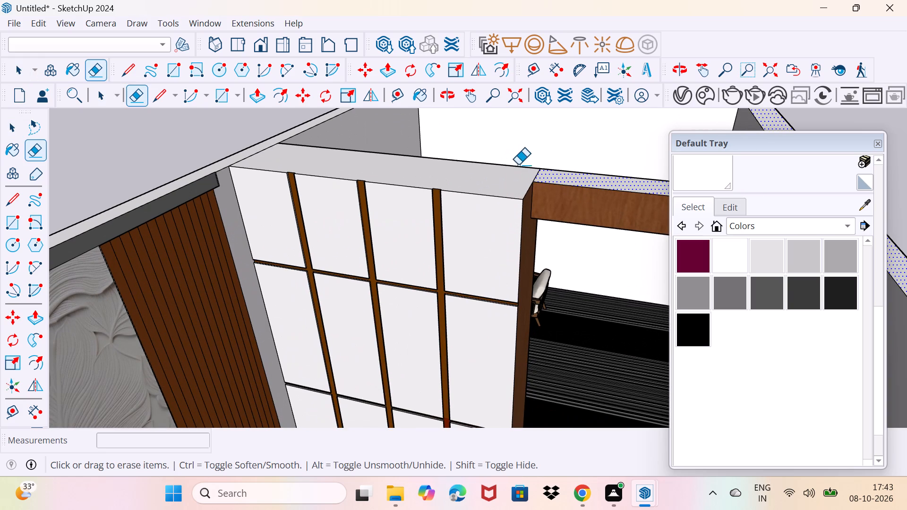
left_click(539, 172)
scroll(535, 175, "down", 4)
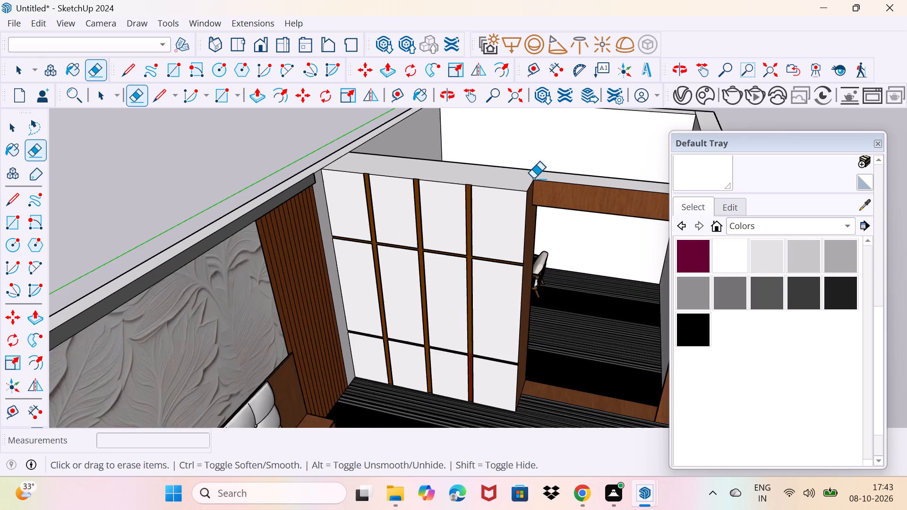
scroll(533, 178, "down", 2)
scroll(388, 167, "up", 4)
left_click(361, 159)
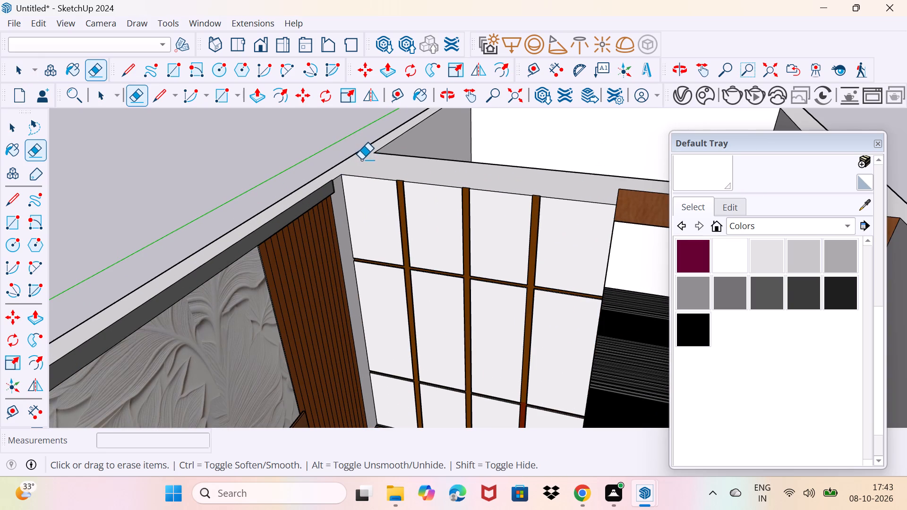
scroll(362, 161, "down", 9)
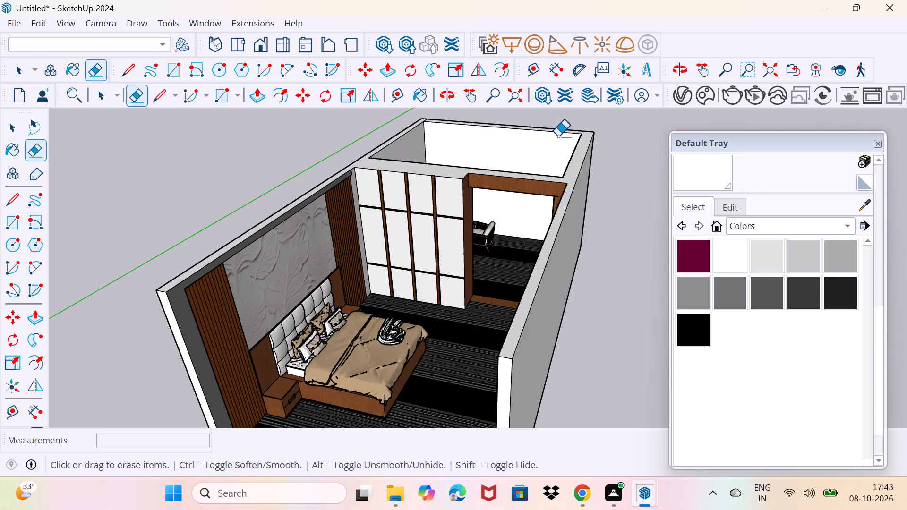
Erase the seam edges on the wall tops at both corners of the sitting area's end wall.
middle_click_drag(559, 137, 477, 277, "shift")
scroll(496, 279, "up", 4)
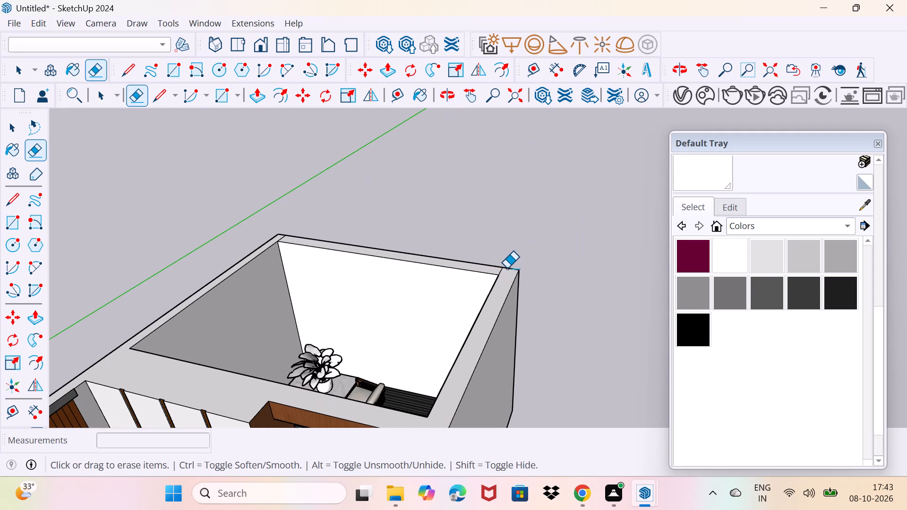
left_click(501, 270)
scroll(286, 228, "up", 4)
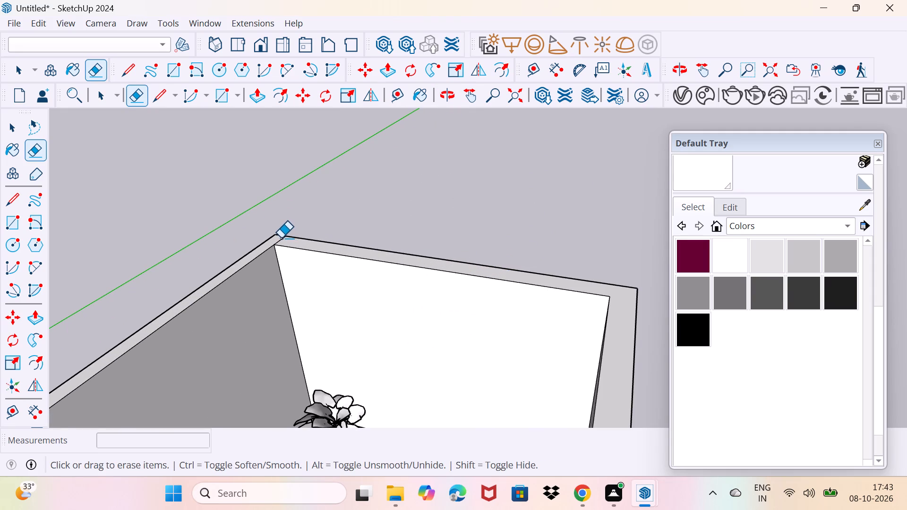
left_click(282, 239)
scroll(285, 239, "down", 15)
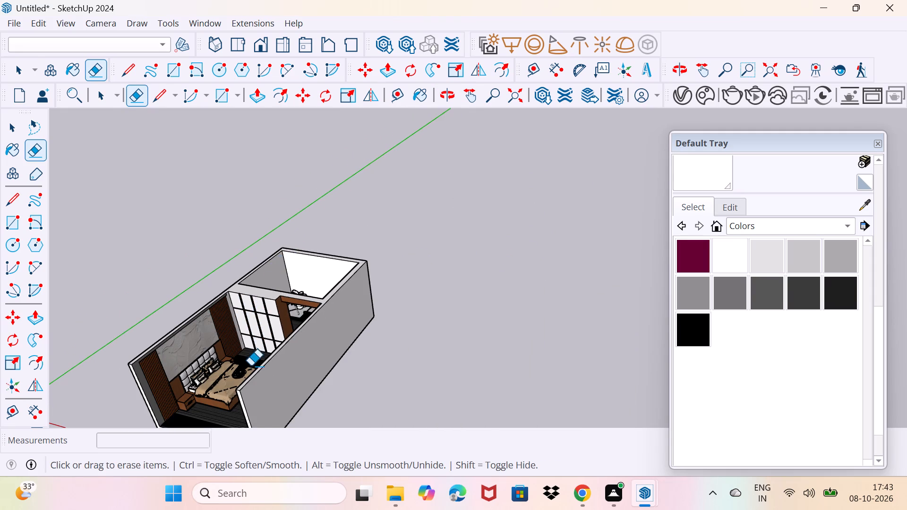
Push/Pull the merged top face of all the walls up by 1'.
key("space")
scroll(244, 383, "up", 8)
middle_click_drag(256, 376, 331, 379)
scroll(385, 380, "up", 3)
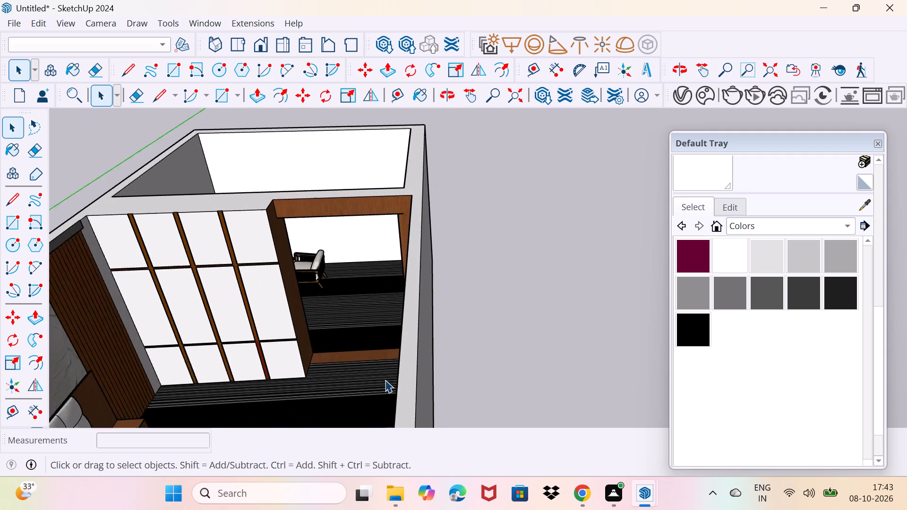
scroll(385, 380, "up", 1)
left_click(411, 377)
key("p")
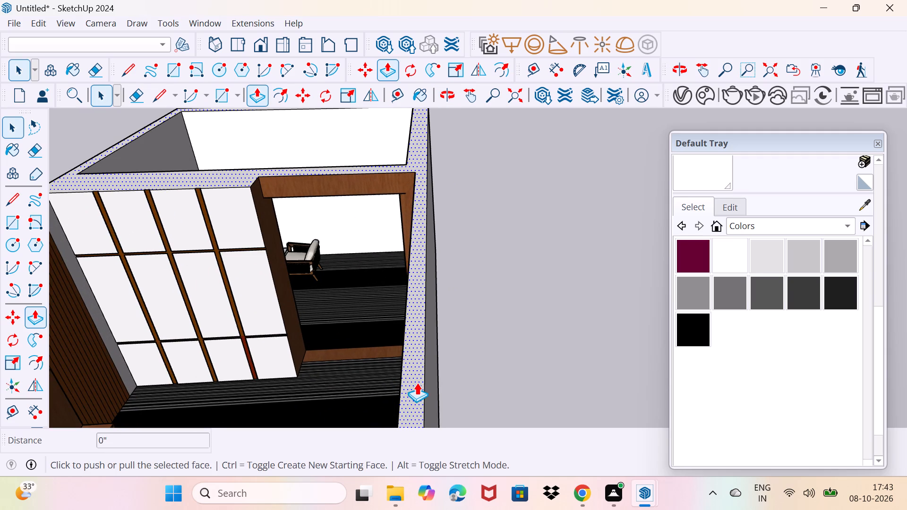
left_click(416, 382)
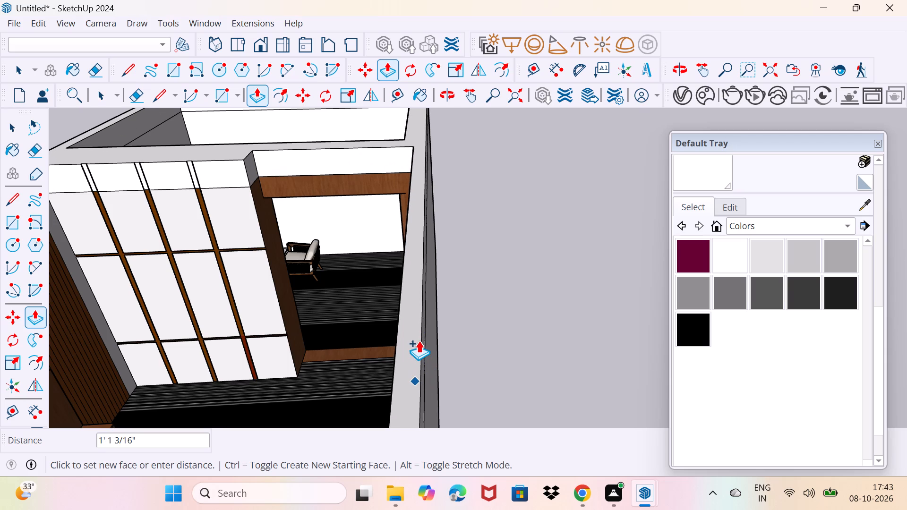
type("1'")
key("Return")
Examine the raised walls and the open top of the room from several angles.
scroll(338, 347, "down", 4)
middle_click_drag(304, 339, 333, 269)
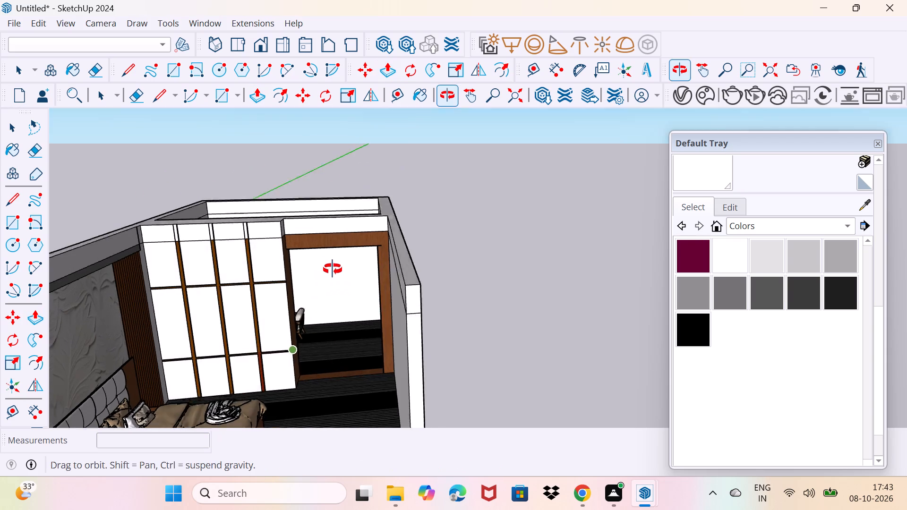
middle_click_drag(333, 269, 329, 266)
key("space")
scroll(330, 281, "down", 3)
middle_click_drag(322, 274, 318, 277)
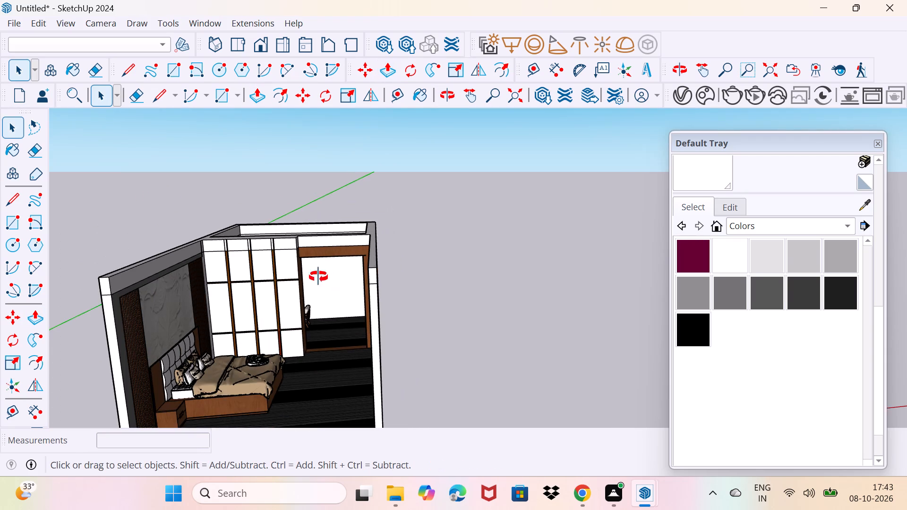
middle_click_drag(318, 277, 357, 267)
scroll(299, 289, "down", 1)
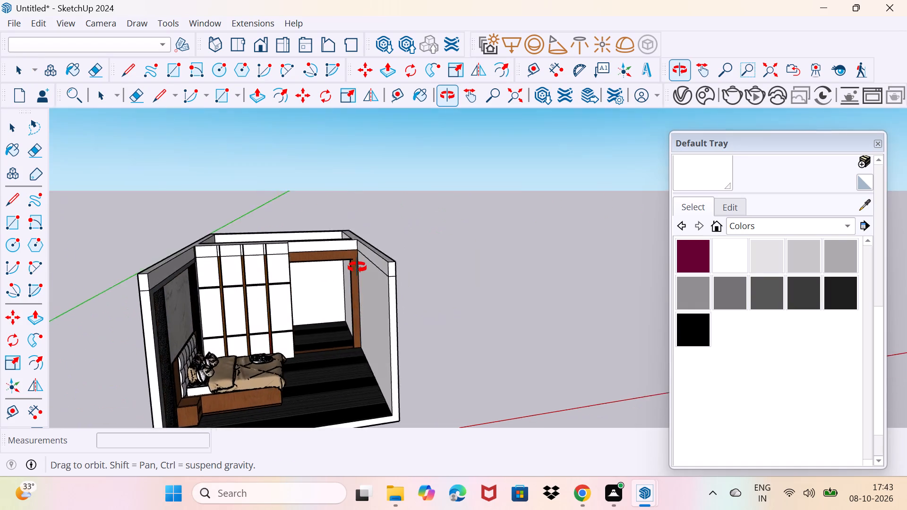
middle_click_drag(357, 267, 345, 263)
scroll(240, 235, "up", 3)
middle_click_drag(244, 248, 172, 245)
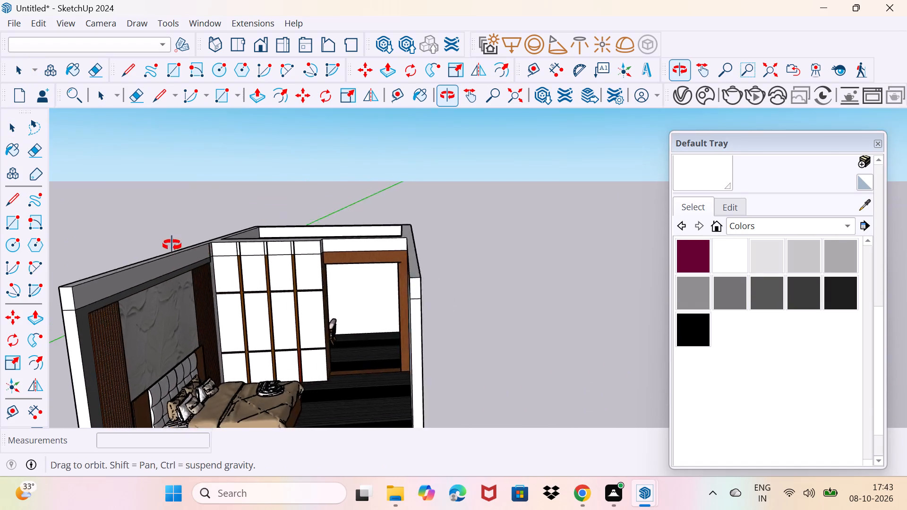
middle_click_drag(172, 245, 254, 286)
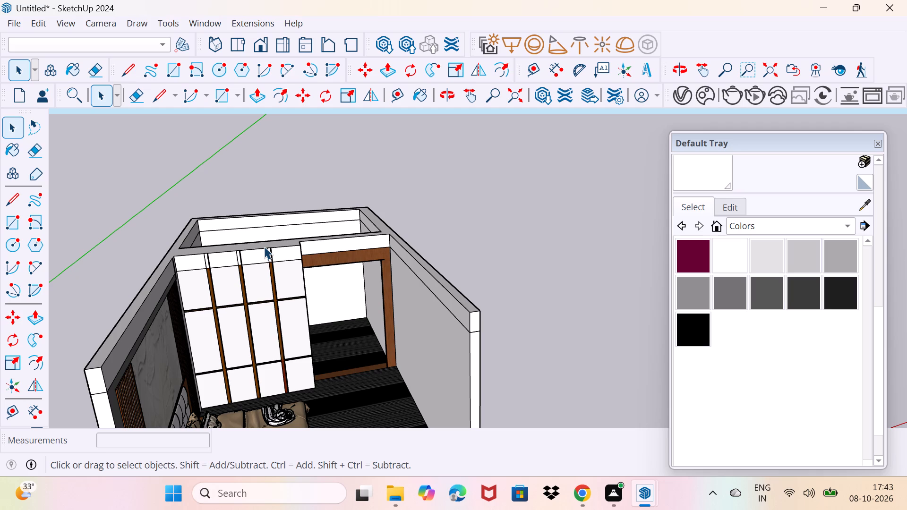
scroll(264, 246, "down", 1)
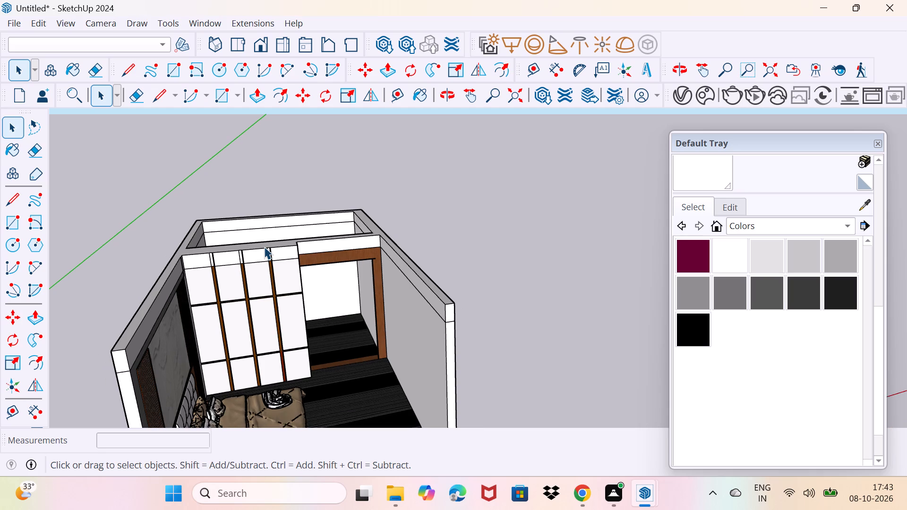
scroll(264, 246, "down", 1)
Draw an upright 6" high Rotated Rectangle along the full outer top edge of the sitting area's end wall.
key("r")
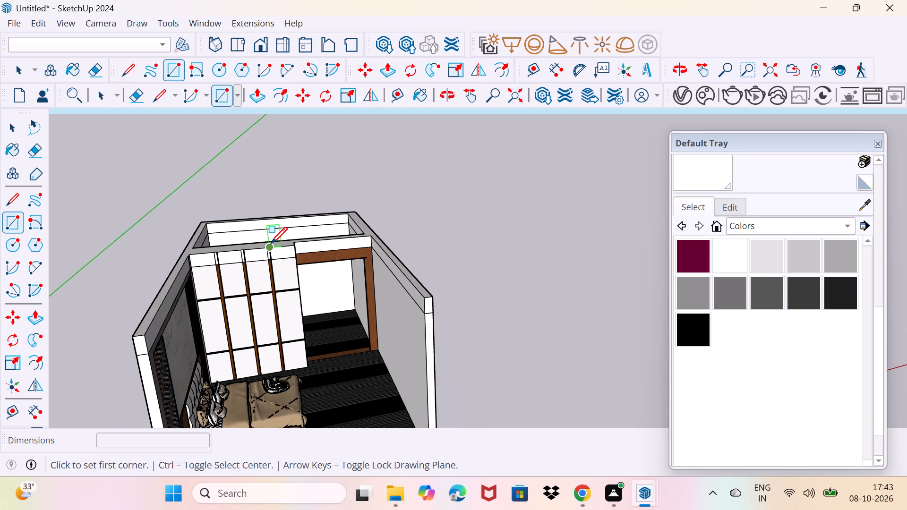
left_click(30, 217)
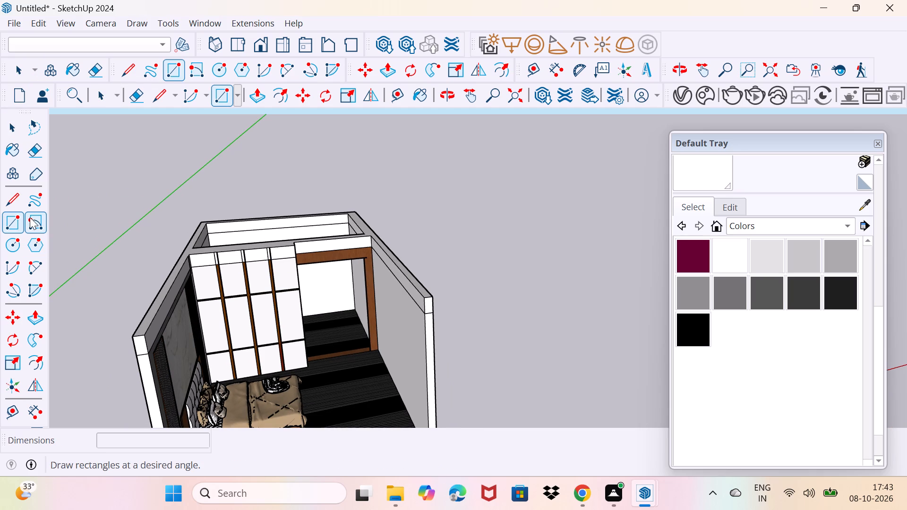
middle_click_drag(167, 229, 154, 258)
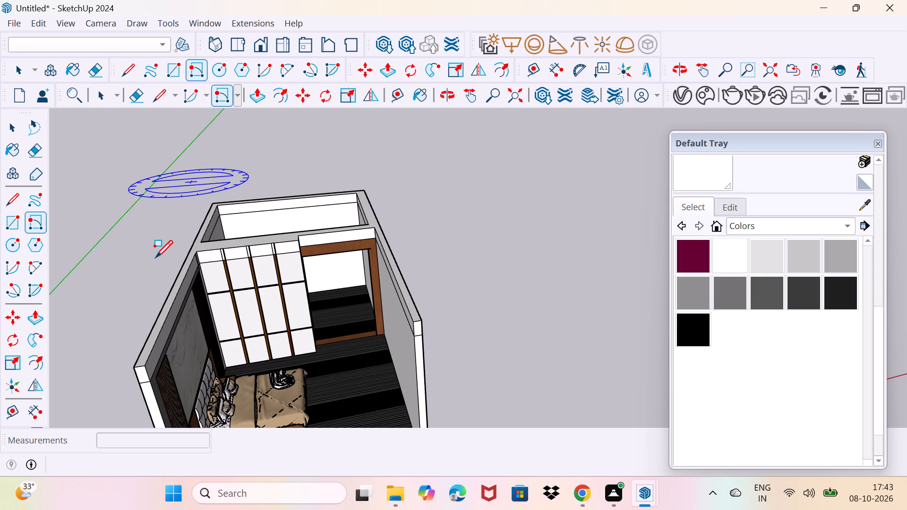
scroll(176, 232, "up", 4)
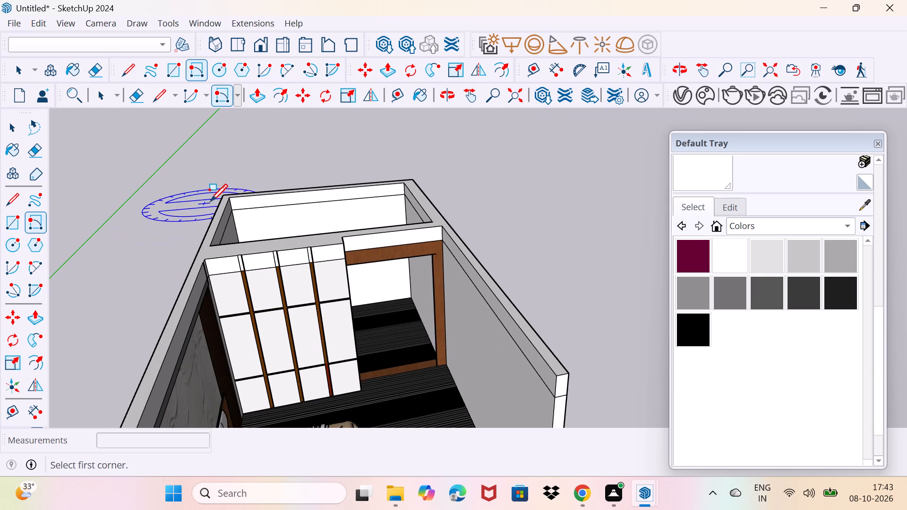
scroll(219, 195, "up", 8)
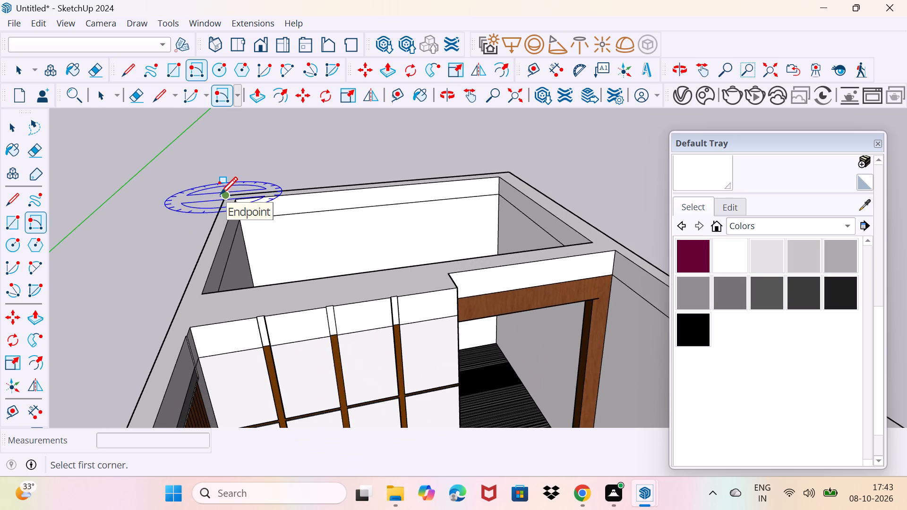
left_click(221, 195)
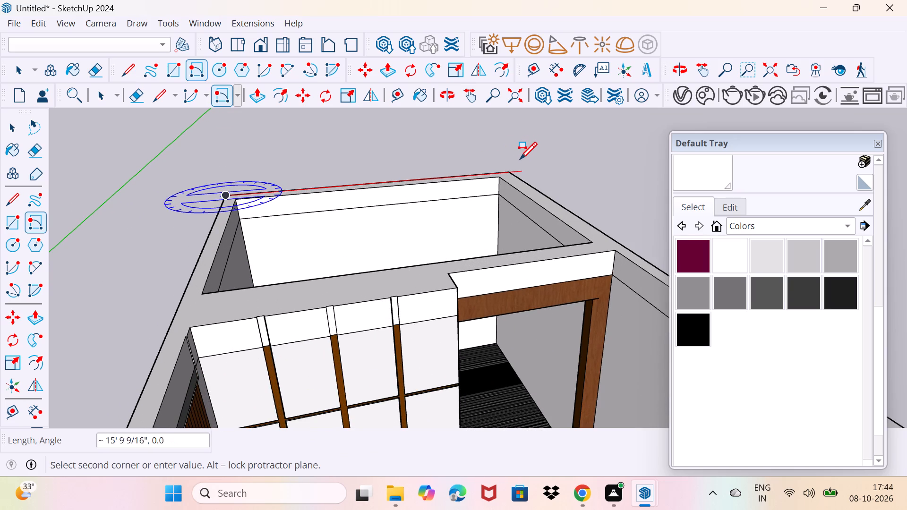
left_click(507, 169)
middle_click_drag(509, 140, 249, 193)
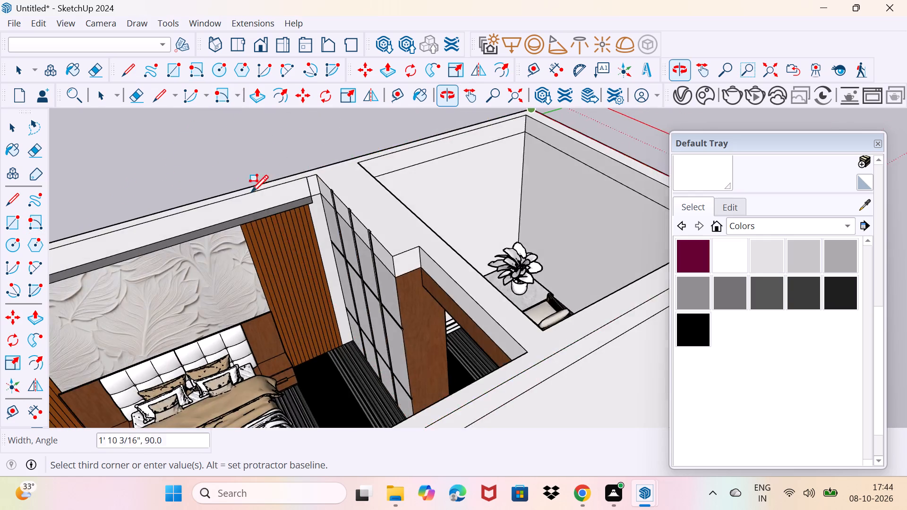
scroll(310, 182, "down", 5)
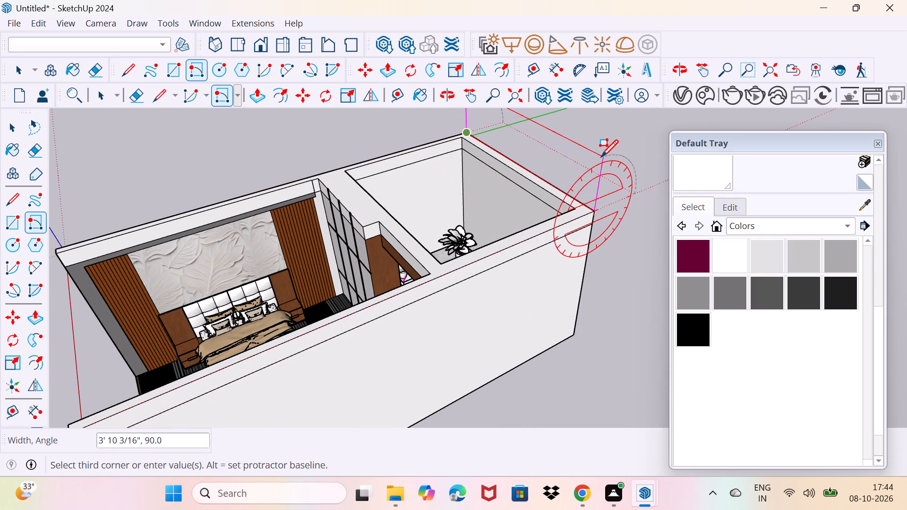
type("6\"")
key("Return")
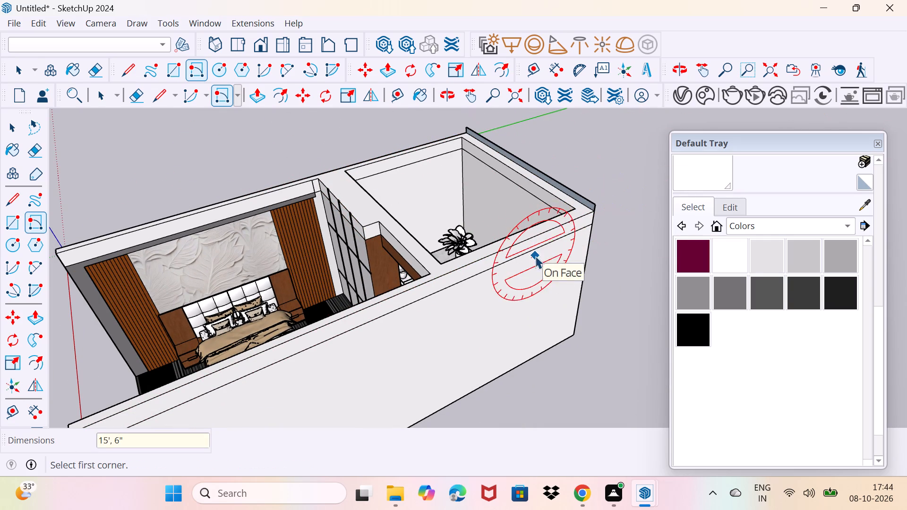
key("space")
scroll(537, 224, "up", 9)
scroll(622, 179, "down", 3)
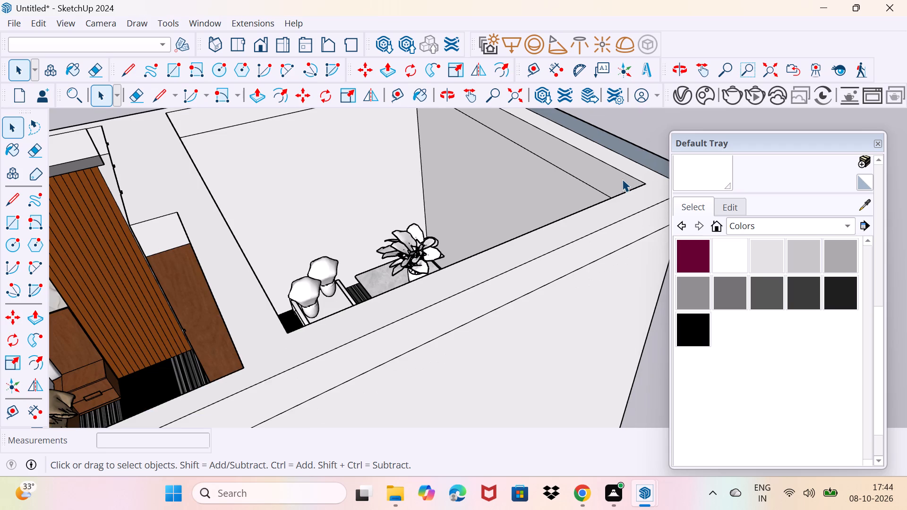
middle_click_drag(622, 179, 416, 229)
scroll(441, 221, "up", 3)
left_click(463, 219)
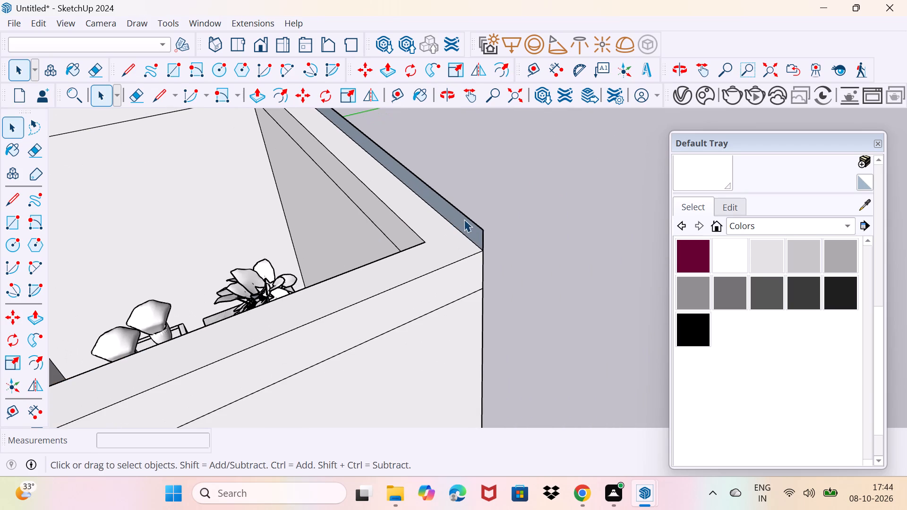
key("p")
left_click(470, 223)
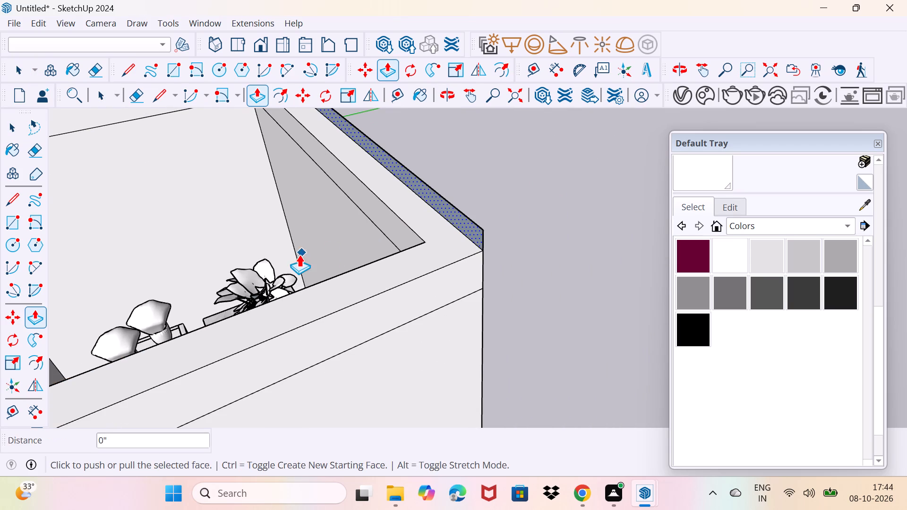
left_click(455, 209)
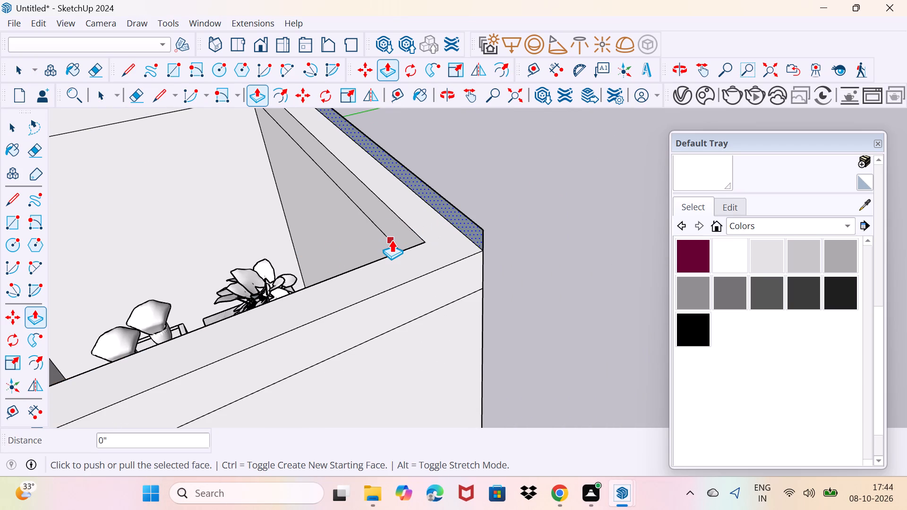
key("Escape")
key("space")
Push/Pull the 6" strip about 29' across the wall tops to the bedroom's open end, forming the roof slab.
left_click(456, 219)
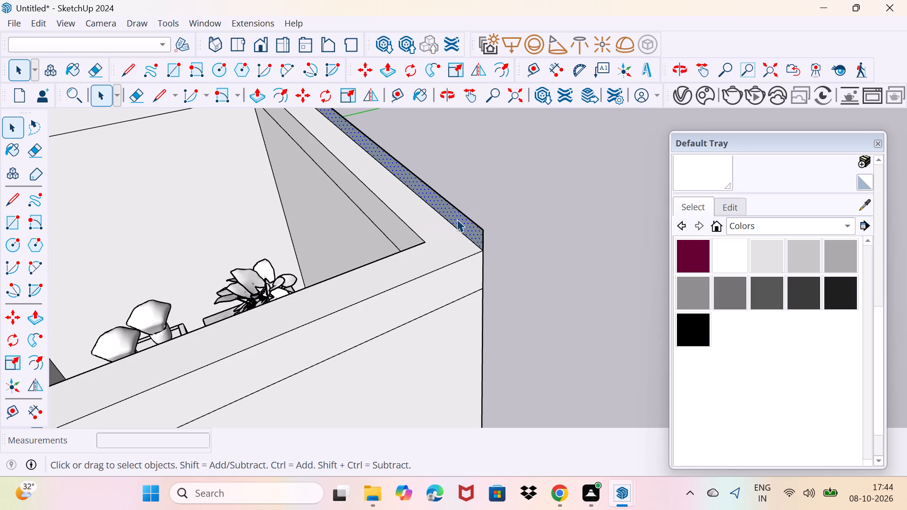
scroll(457, 219, "up", 5)
key("p")
left_click(457, 219)
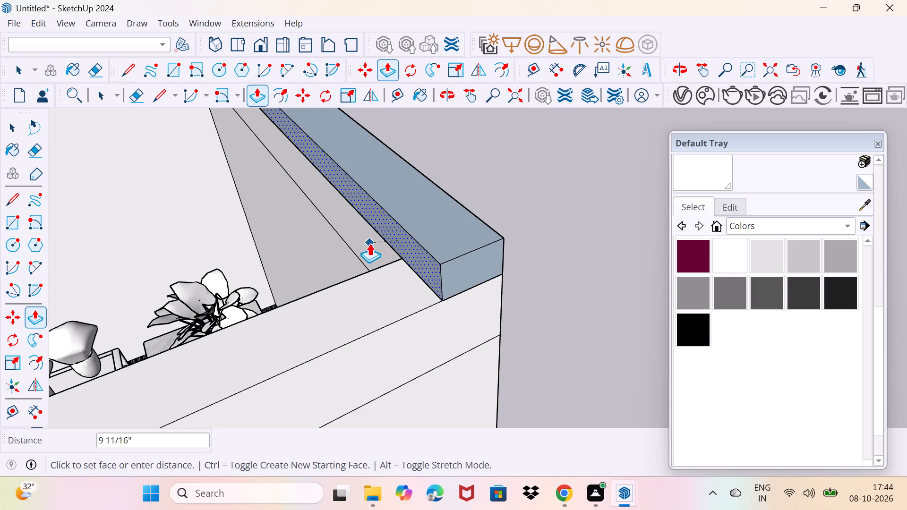
scroll(265, 288, "down", 10)
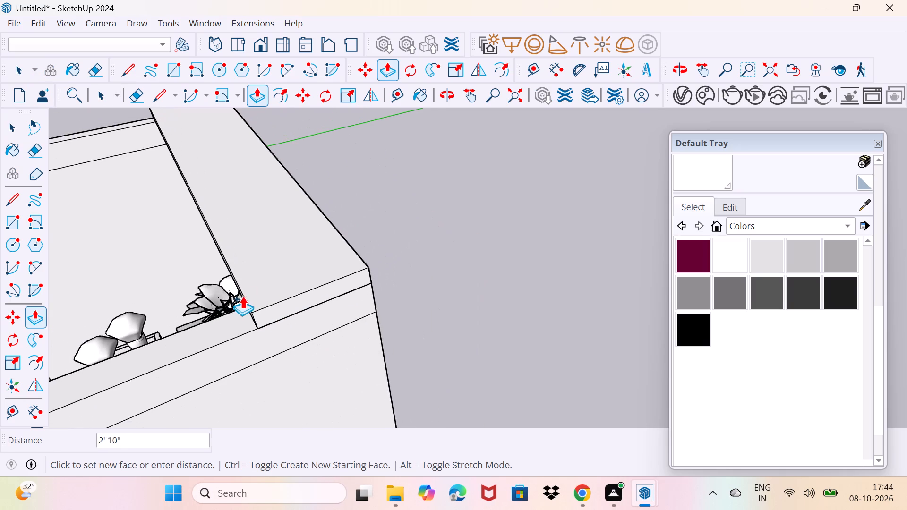
middle_click_drag(242, 296, 412, 166)
scroll(356, 197, "down", 10)
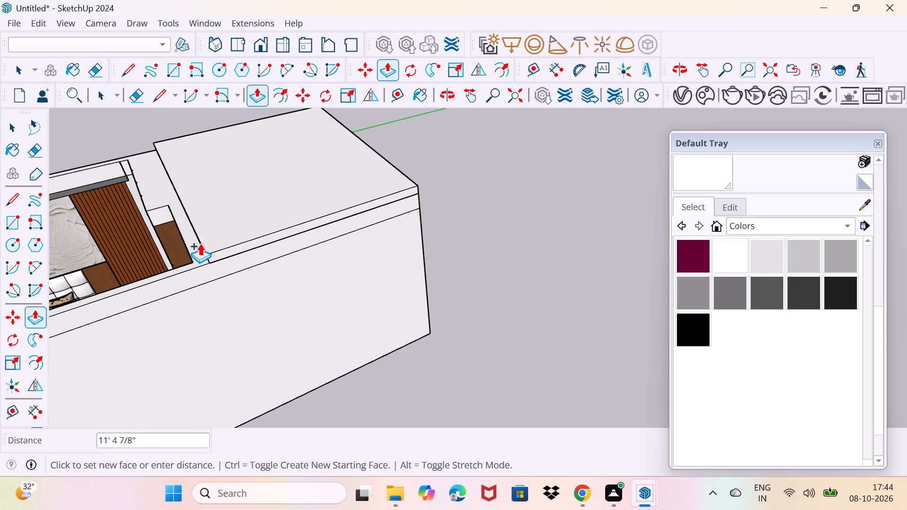
middle_click_drag(200, 243, 569, 112, "shift")
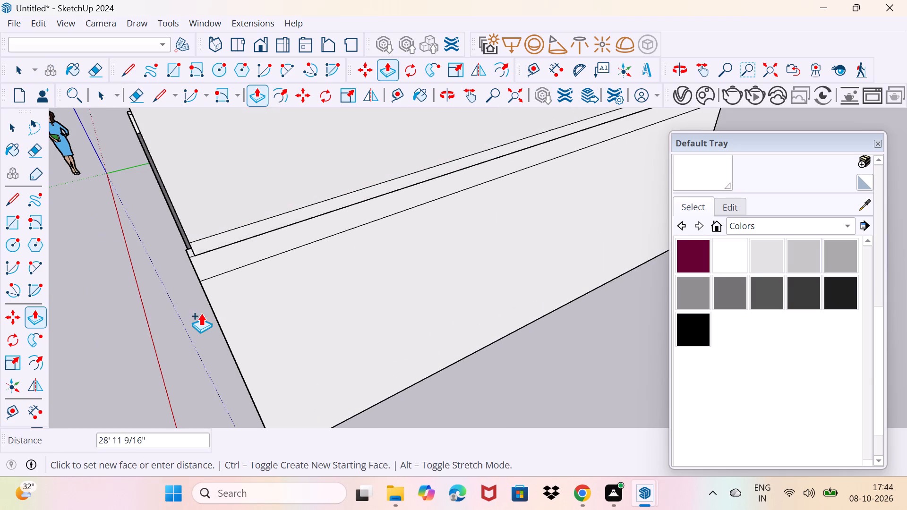
middle_click_drag(199, 314, 326, 227)
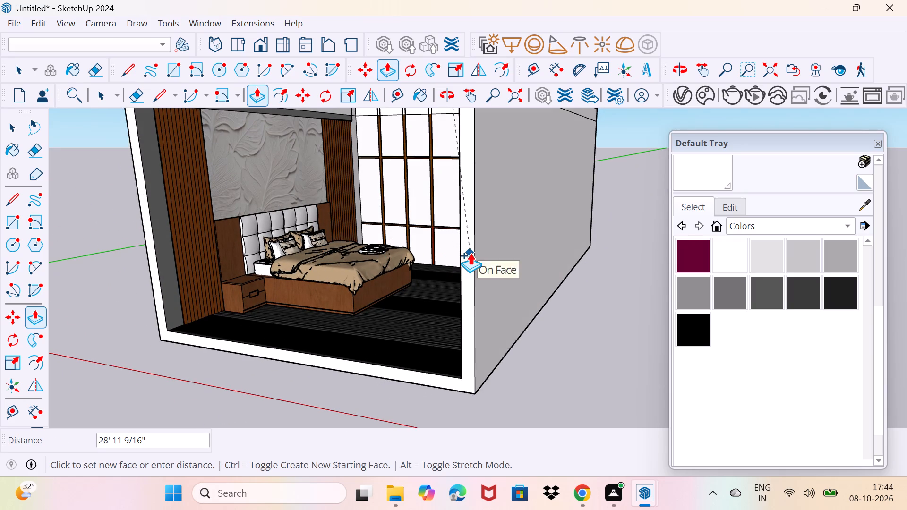
left_click(470, 253)
Erase the seam line on the ceiling's underside beside the wall opposite the headboard wall.
scroll(467, 254, "down", 9)
middle_click_drag(454, 257, 515, 199)
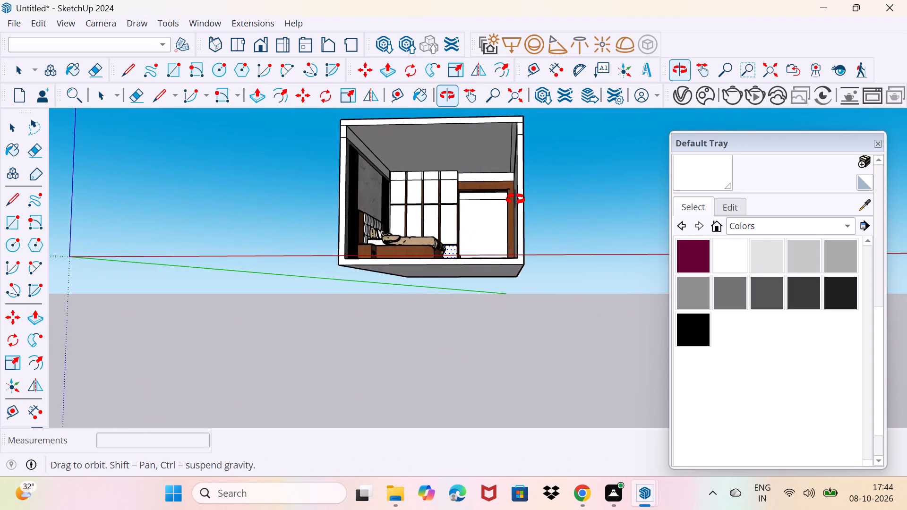
middle_click_drag(515, 199, 523, 199)
scroll(382, 142, "up", 3)
key("space")
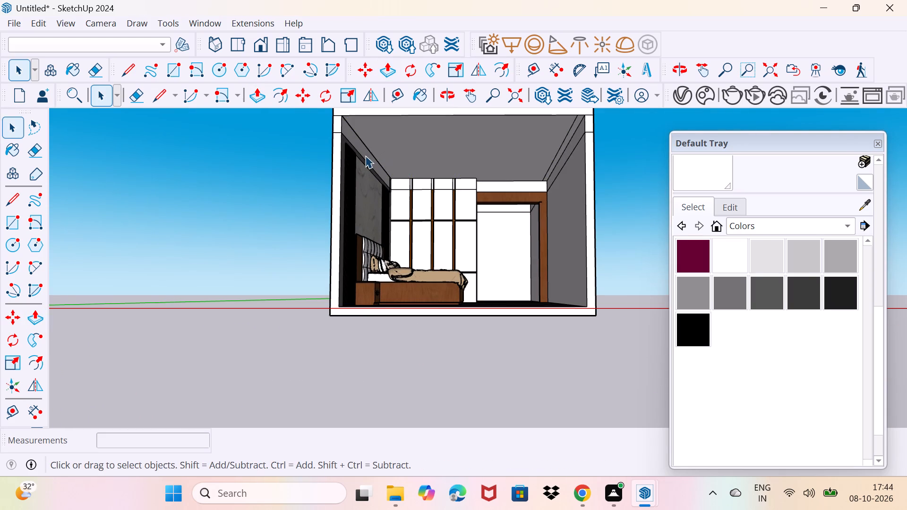
scroll(365, 156, "up", 3)
scroll(621, 145, "up", 2)
middle_click_drag(604, 145, 554, 159)
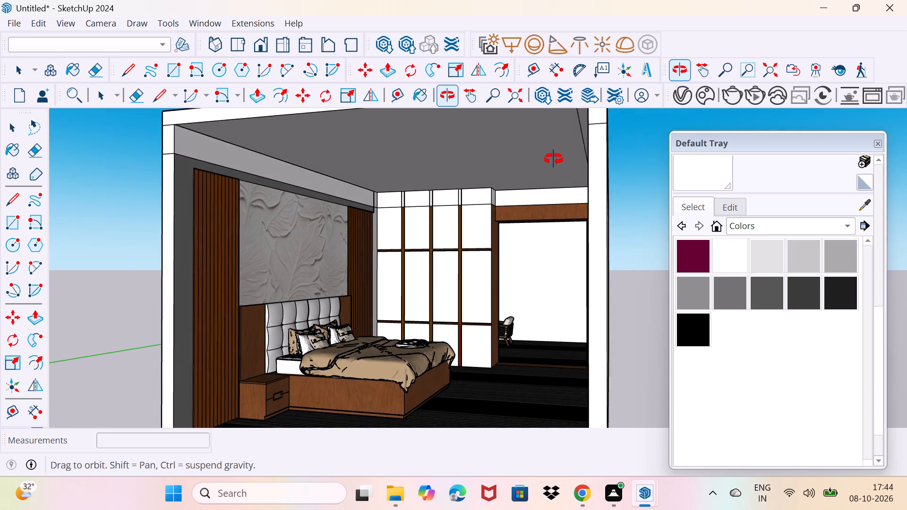
middle_click_drag(554, 159, 465, 202)
middle_click_drag(450, 226, 528, 180)
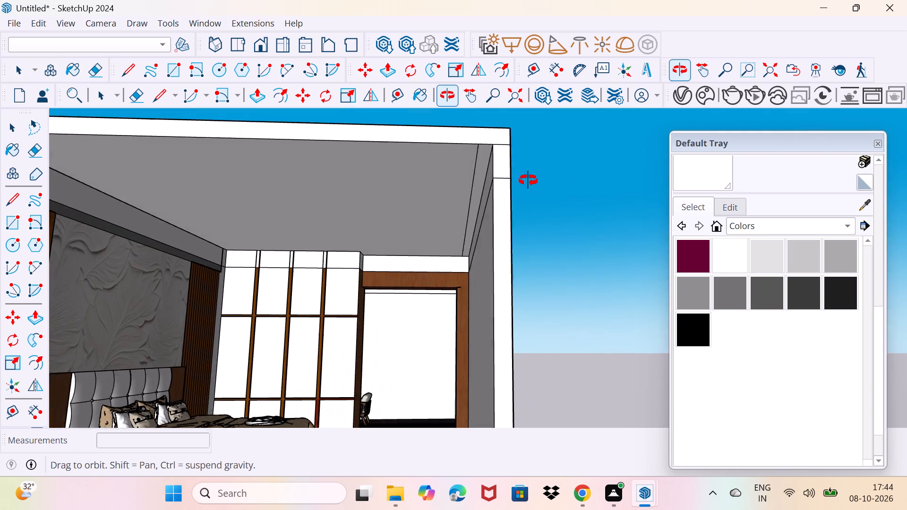
middle_click_drag(528, 180, 539, 174)
scroll(476, 186, "up", 2)
key("e")
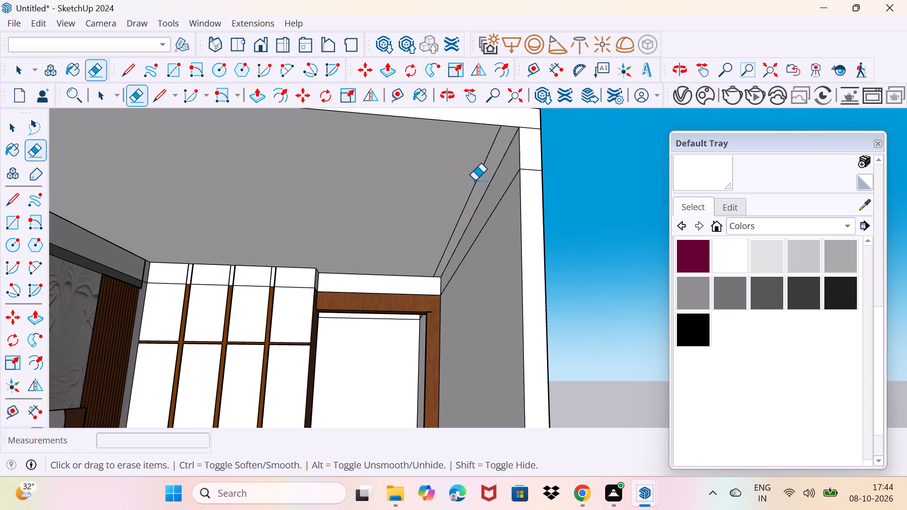
left_click(476, 180)
scroll(467, 186, "down", 4)
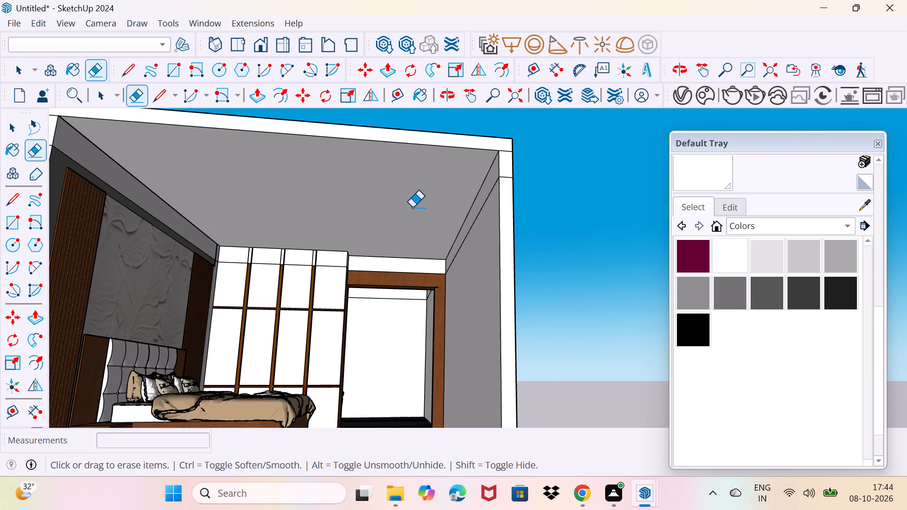
key("space")
Copy the ceiling's underside face along the red axis and place it in the open space beside the room.
left_click(394, 204)
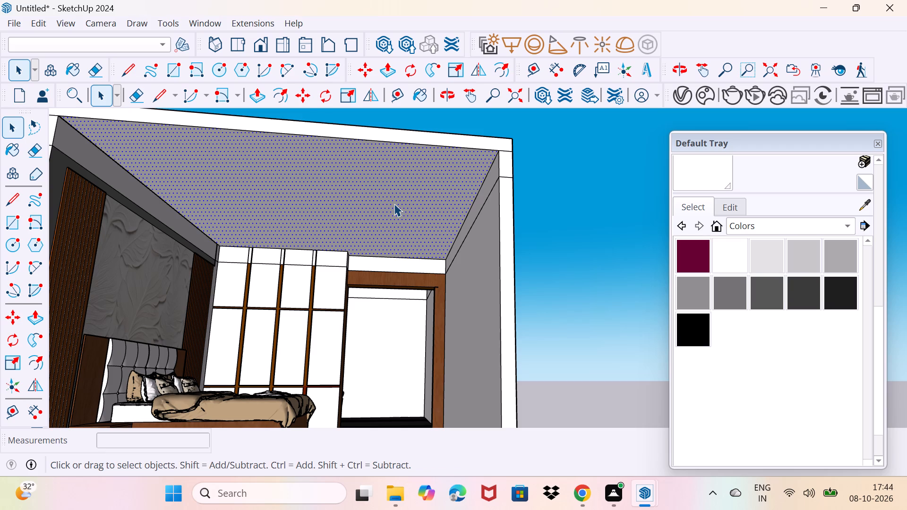
key("m")
left_click(394, 204)
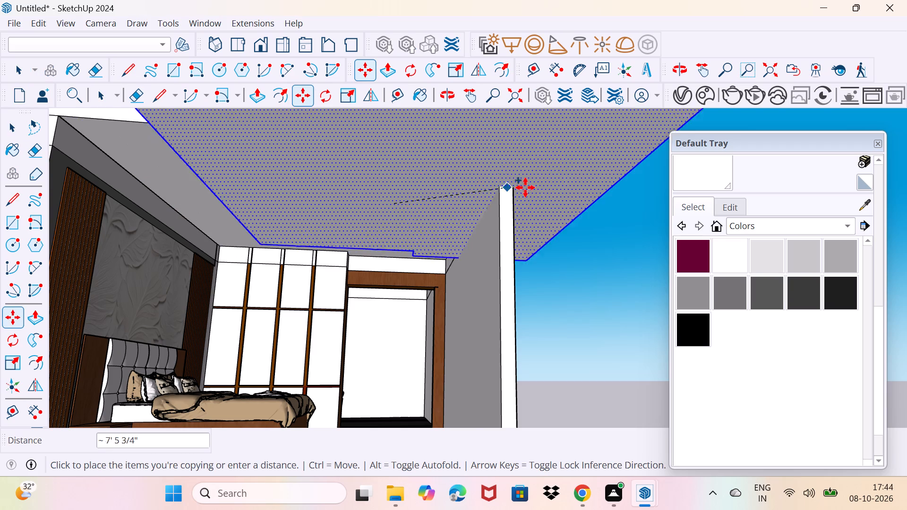
scroll(537, 189, "down", 3)
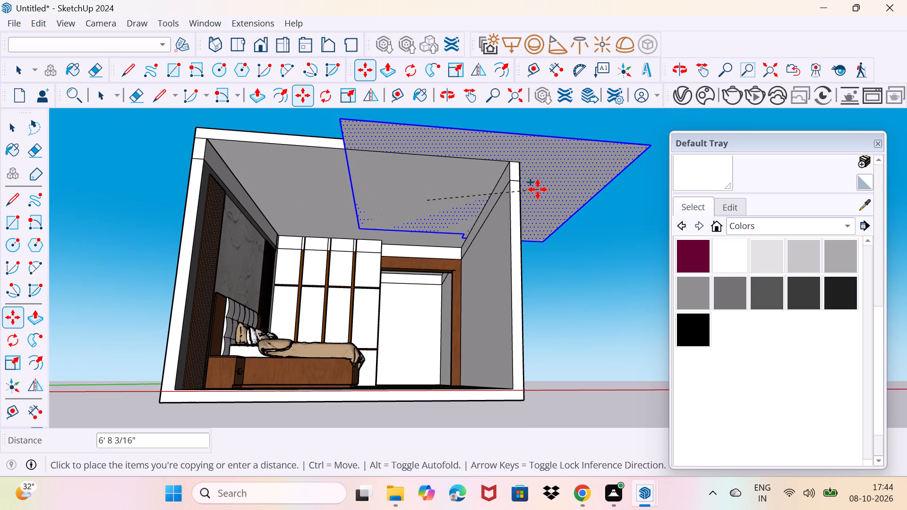
middle_click_drag(520, 195, 295, 216, "shift")
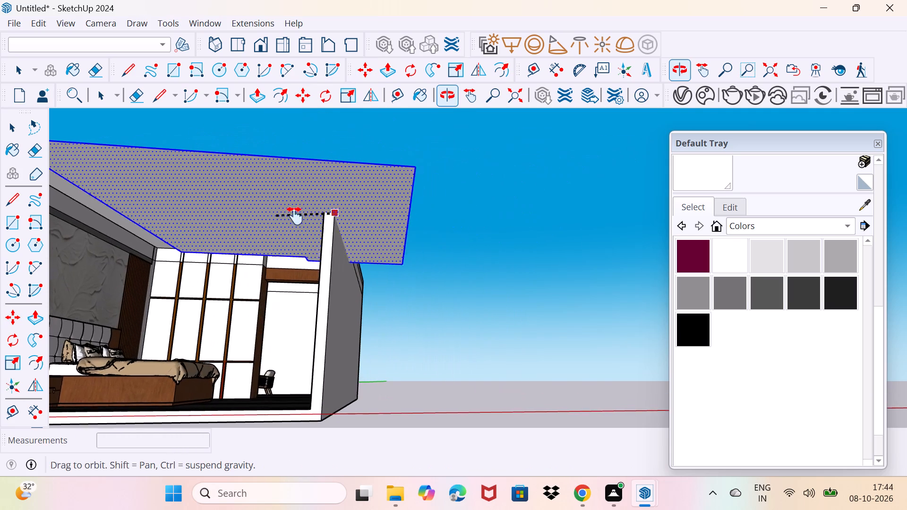
middle_click_drag(295, 216, 283, 216, "shift")
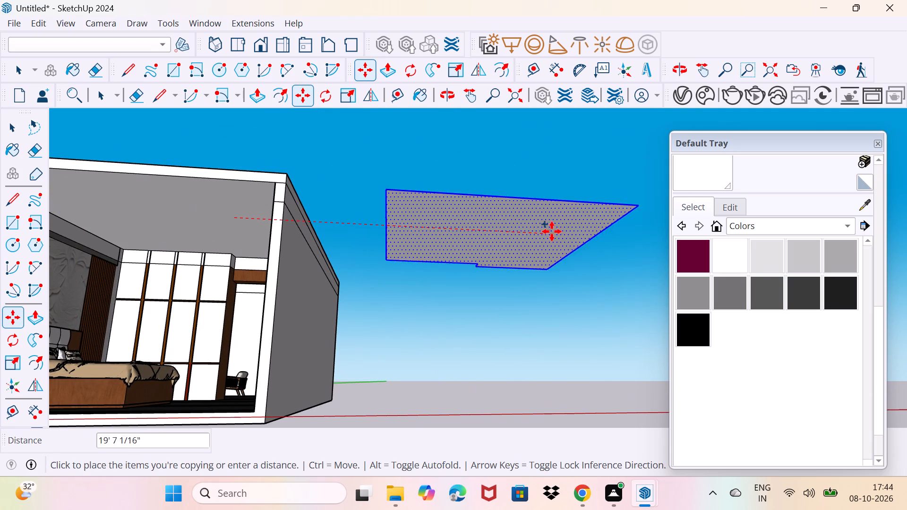
left_click(574, 239)
key("space")
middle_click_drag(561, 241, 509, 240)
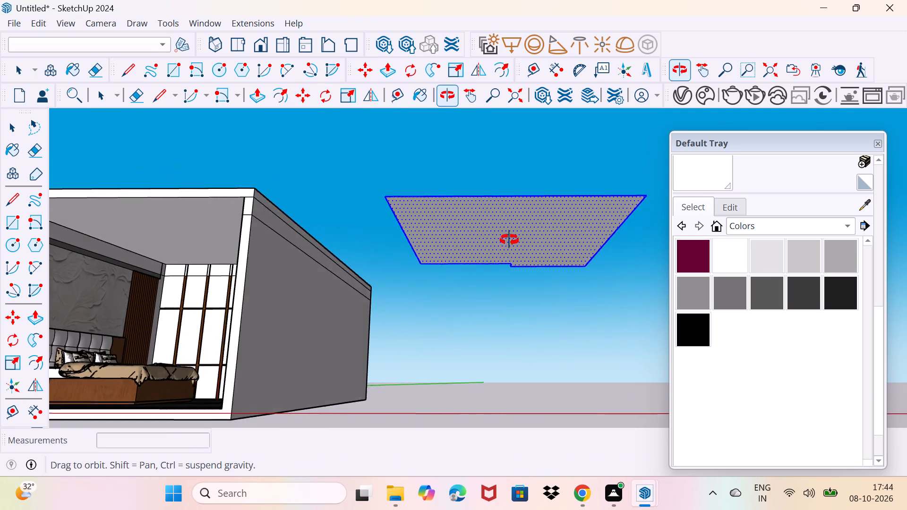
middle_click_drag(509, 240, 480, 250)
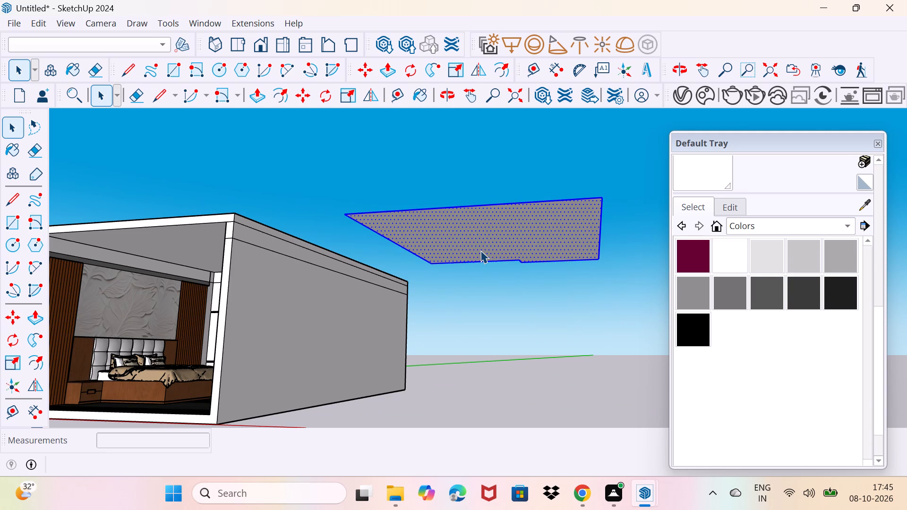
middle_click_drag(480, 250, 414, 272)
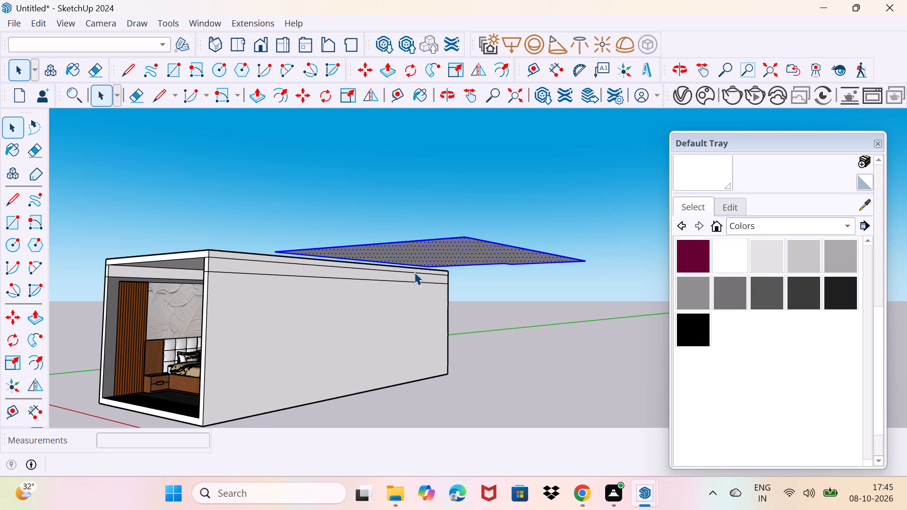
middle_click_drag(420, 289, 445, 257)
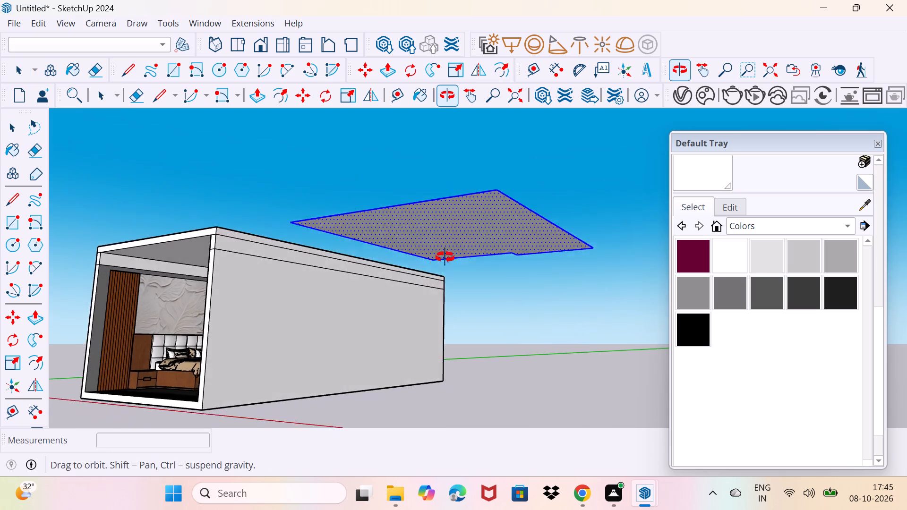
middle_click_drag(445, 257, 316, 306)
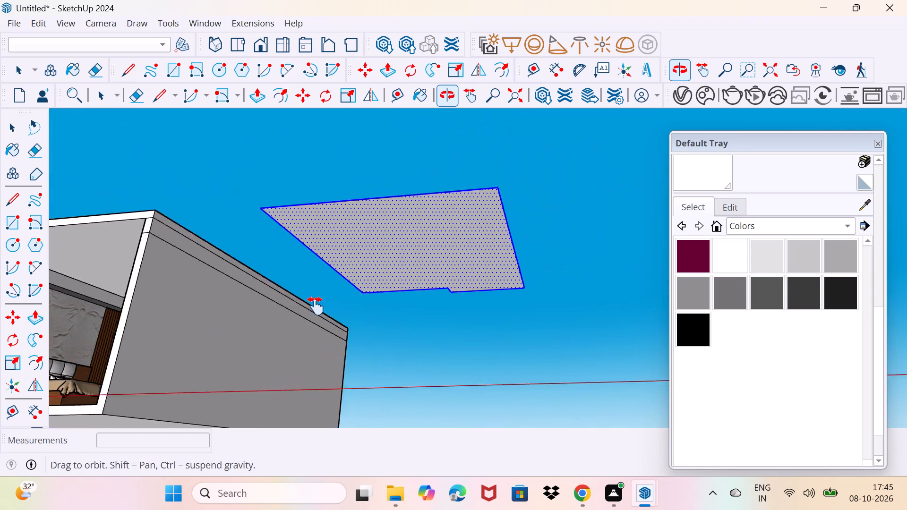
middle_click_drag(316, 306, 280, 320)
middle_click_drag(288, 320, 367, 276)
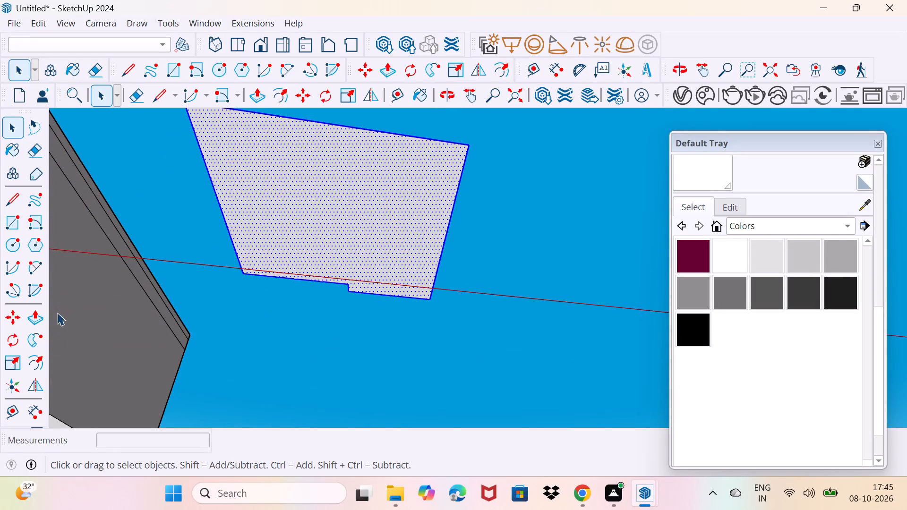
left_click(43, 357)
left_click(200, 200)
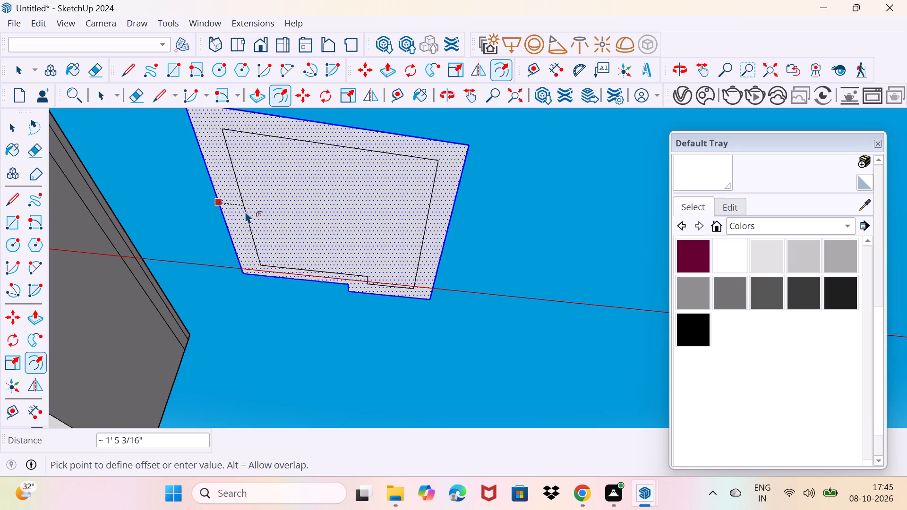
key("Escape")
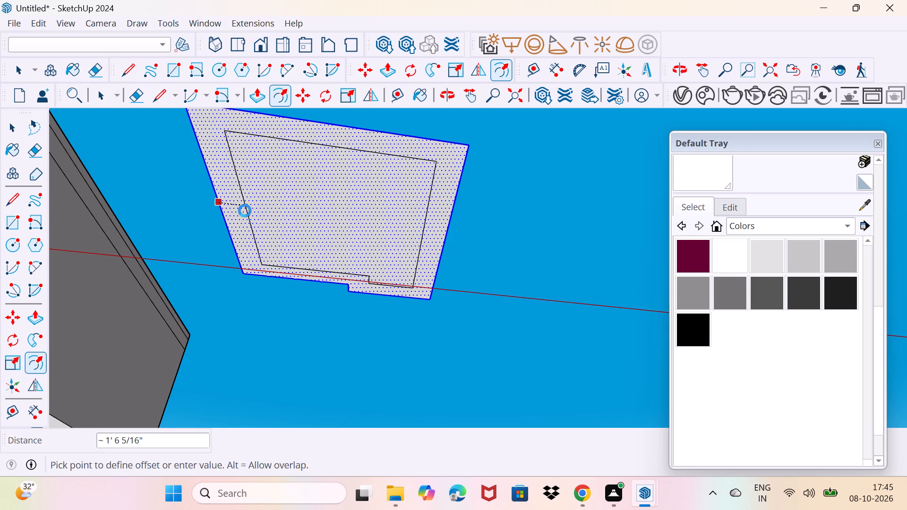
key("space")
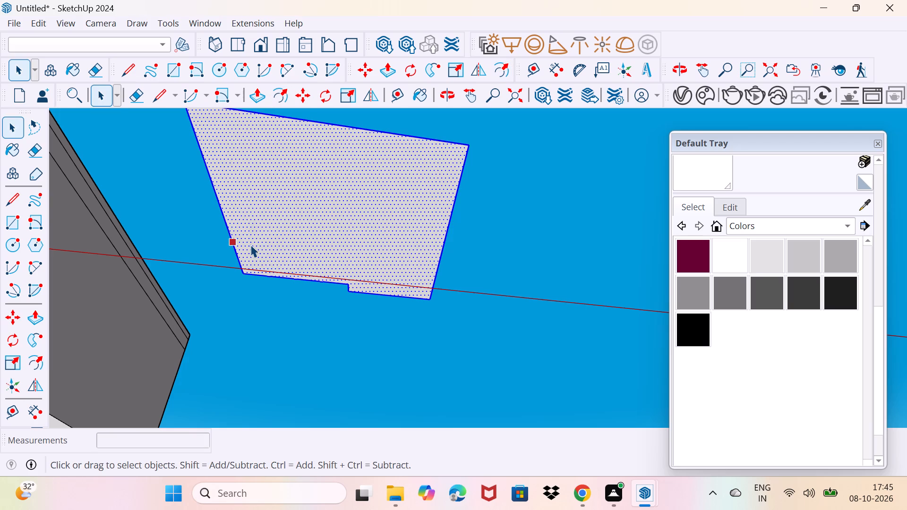
Delete the notched ceiling face copy from the open space beside the room.
scroll(272, 240, "down", 3)
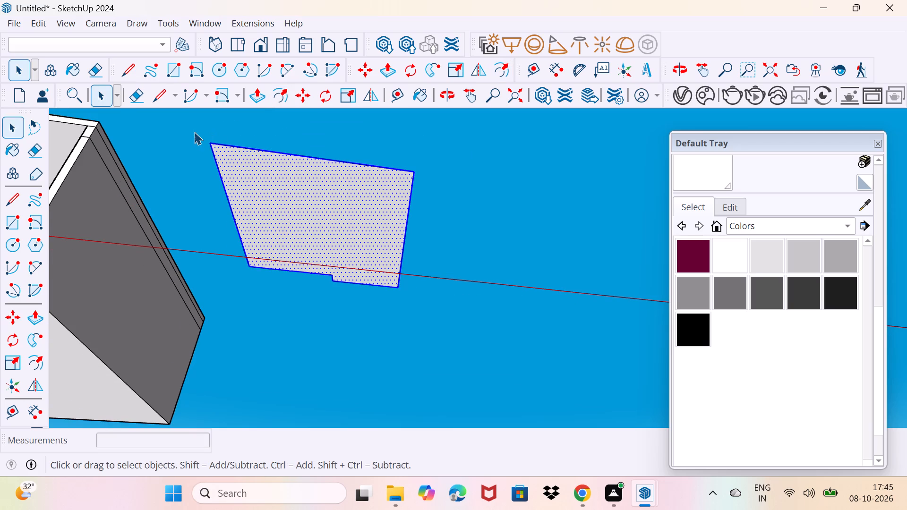
left_click_drag(194, 132, 453, 324)
key("Delete")
scroll(384, 349, "down", 4)
Draw a line about 6' 4 11/16" long on the ceiling's underside, from the window panelling's corner above the doorway to the side wall.
middle_click_drag(62, 223, 128, 297)
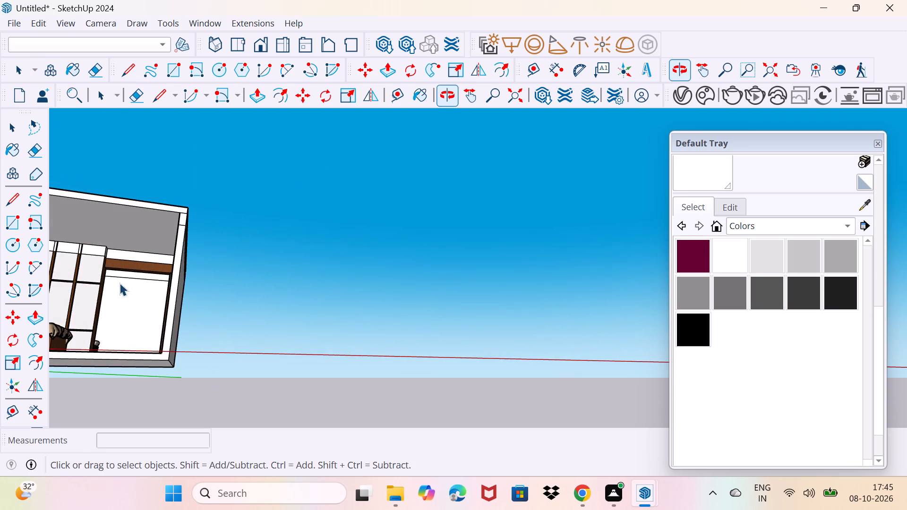
scroll(113, 265, "up", 12)
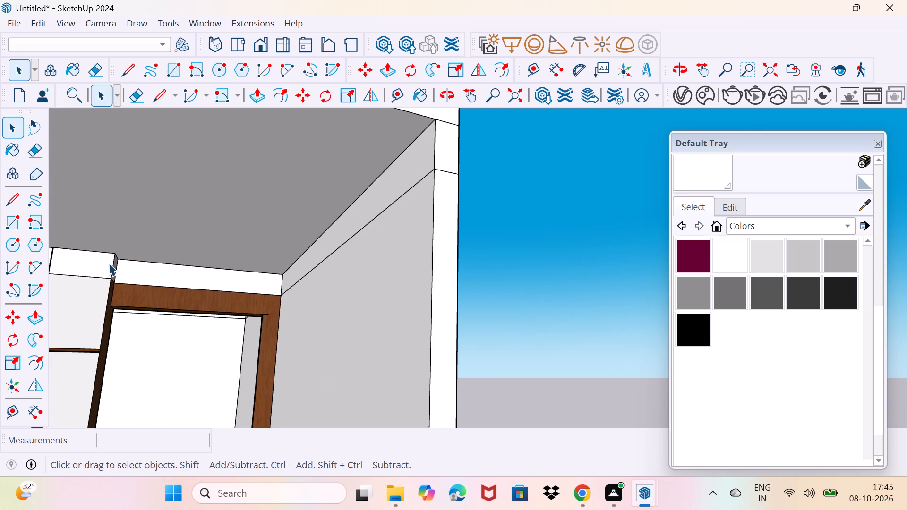
scroll(109, 263, "up", 3)
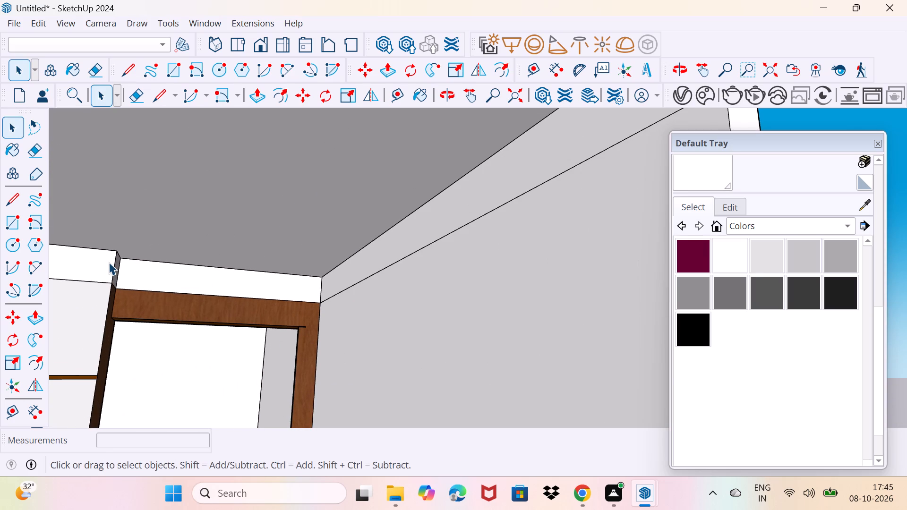
key("l")
left_click(112, 255)
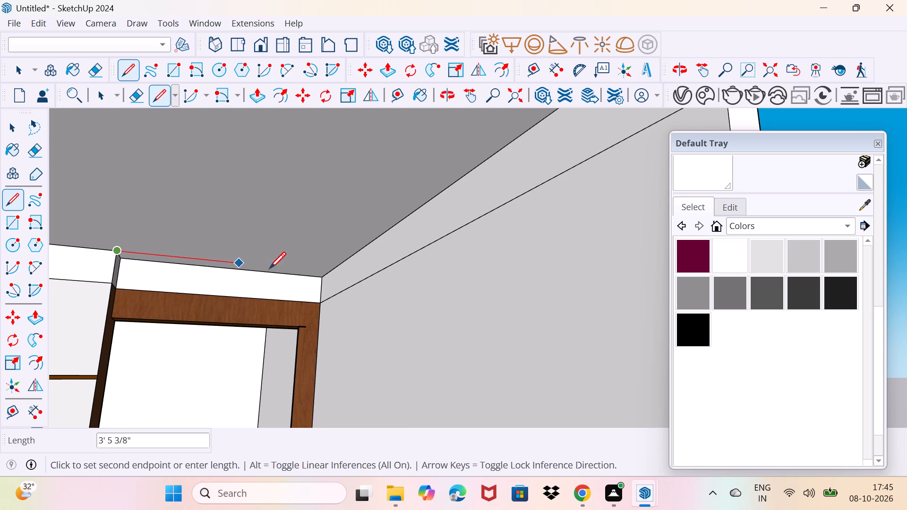
left_click(333, 271)
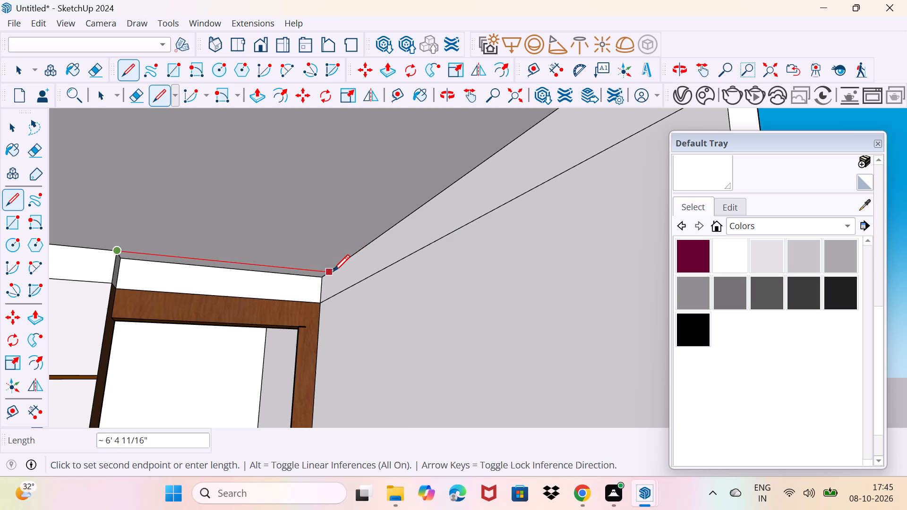
key("space")
Copy the ceiling's underside face, without the strip above the doorway, about 21' 6" into the open space beside the room.
left_click(270, 206)
scroll(274, 204, "down", 8)
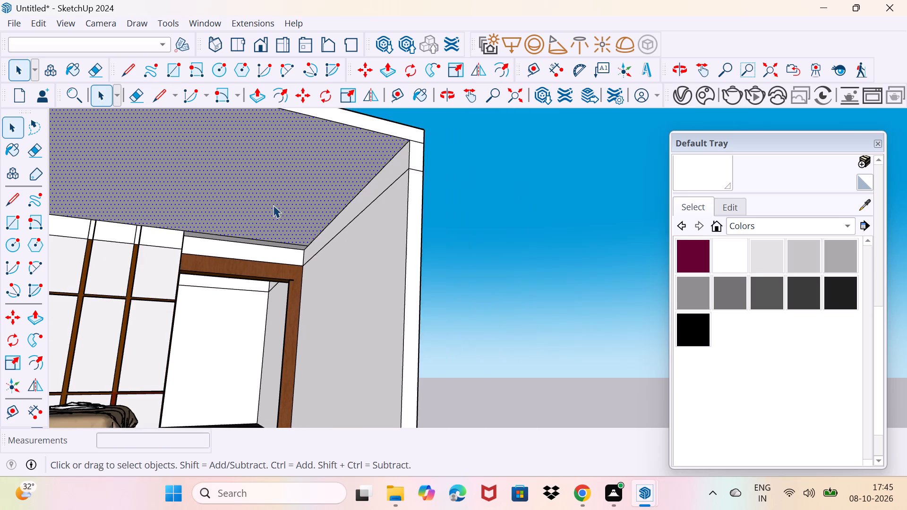
middle_click_drag(273, 205, 228, 248)
key("m")
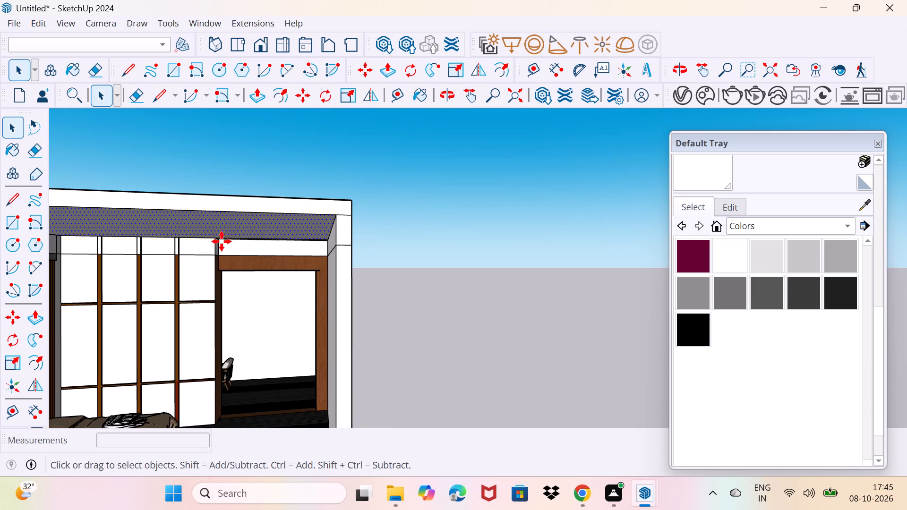
left_click(221, 238)
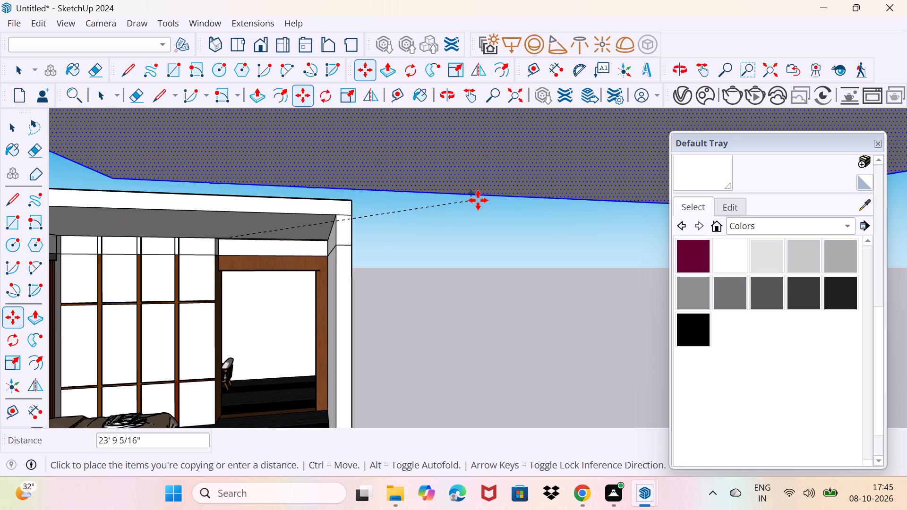
scroll(479, 201, "down", 4)
middle_click_drag(481, 231, 385, 246)
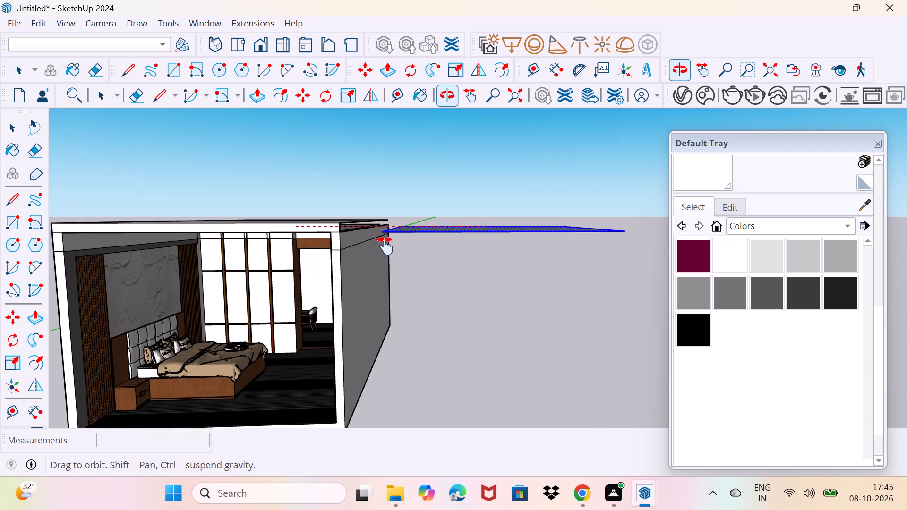
middle_click_drag(385, 246, 385, 246)
left_click(521, 230)
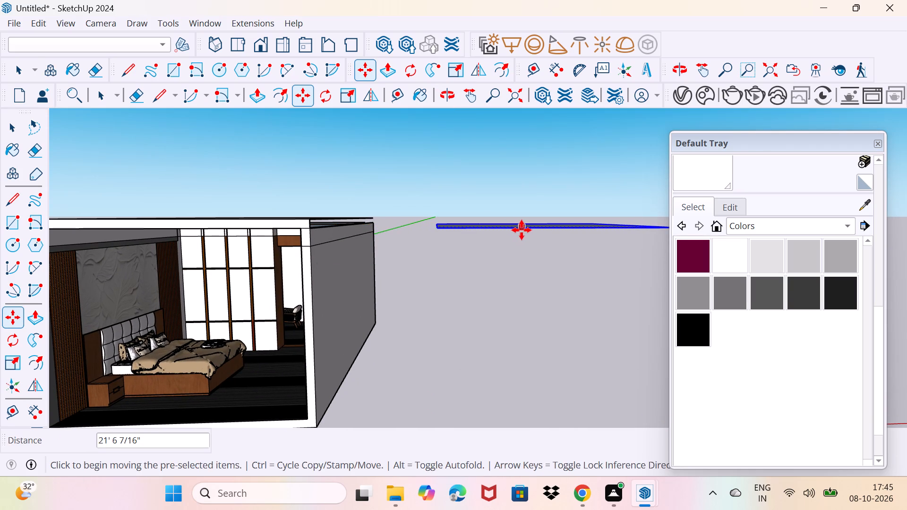
Draw a 6" high rectangle along the full length of the roof slab's open side, above the long outer wall.
key("space")
scroll(348, 232, "up", 2)
middle_click_drag(333, 224, 188, 174)
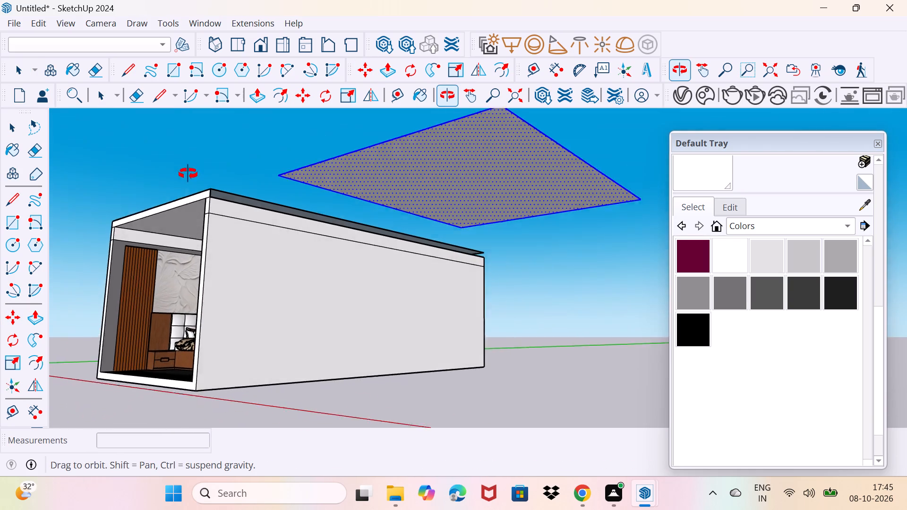
middle_click_drag(188, 174, 179, 170)
scroll(210, 206, "up", 4)
middle_click_drag(209, 204, 124, 204)
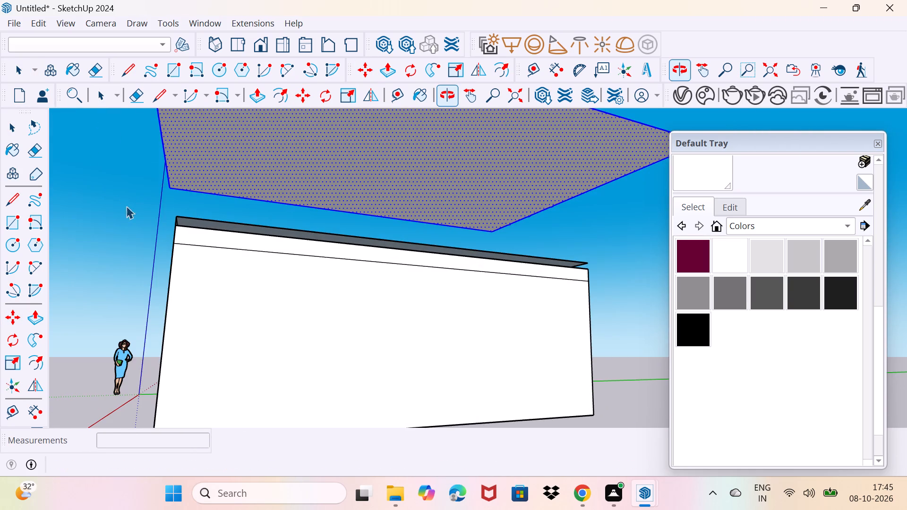
scroll(164, 220, "up", 2)
key("r")
left_click(181, 219)
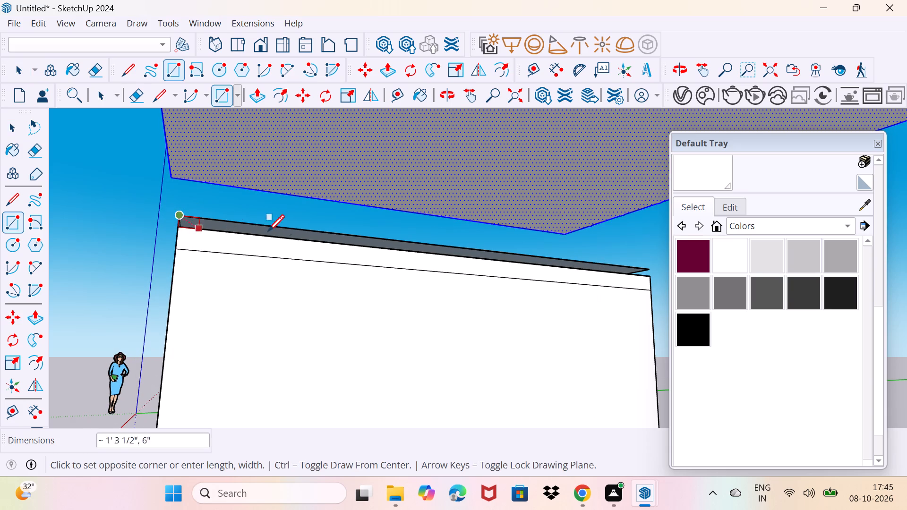
left_click(646, 275)
Draw a rectangle about 13' 6 13/16" by 10' across the recessed opening in the sitting area's end wall.
middle_click_drag(636, 276, 304, 325)
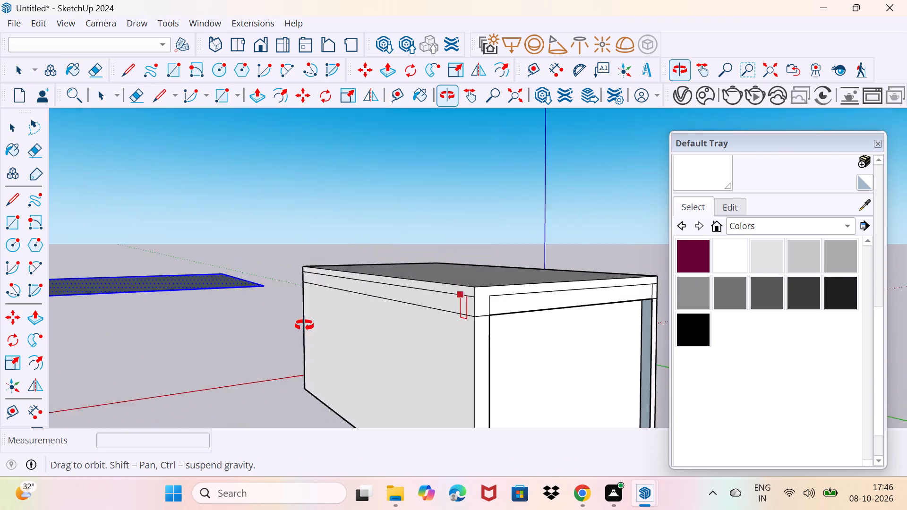
middle_click_drag(304, 325, 304, 325)
middle_click_drag(650, 311, 633, 306)
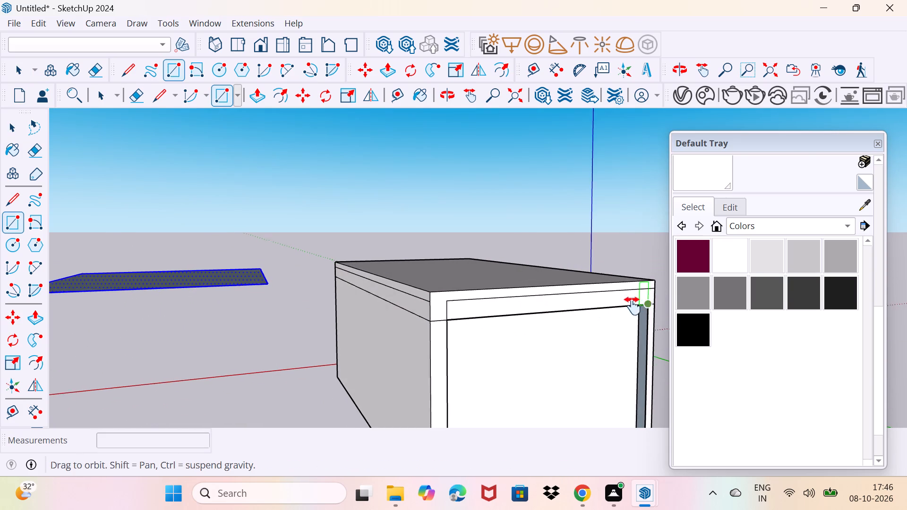
middle_click_drag(633, 306, 453, 219)
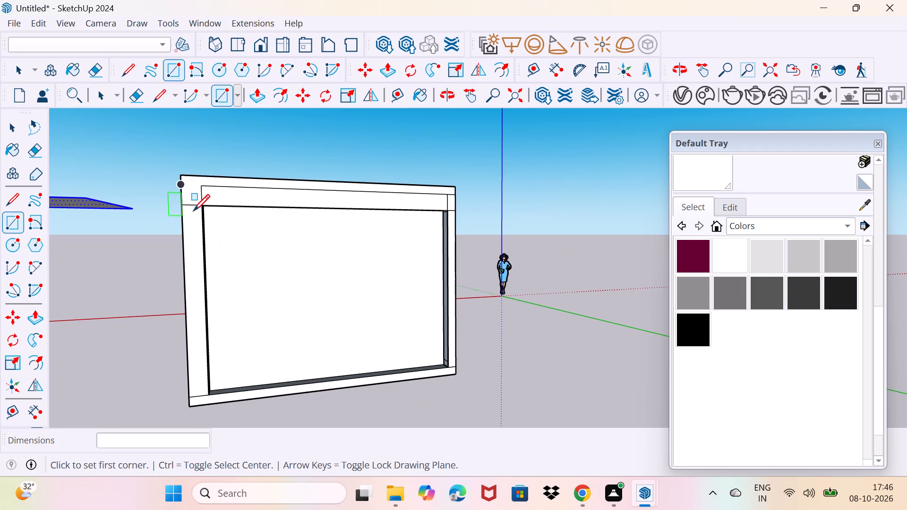
left_click_drag(201, 207, 203, 215)
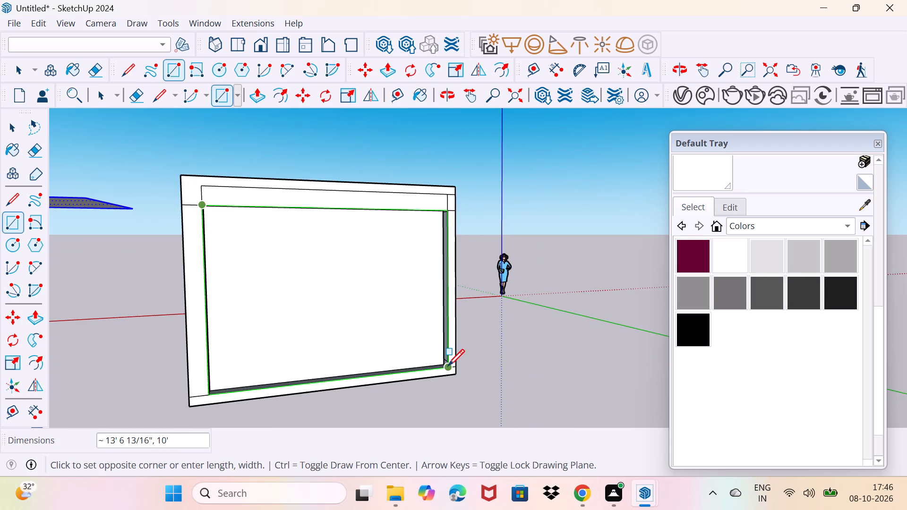
left_click(448, 365)
key("space")
Push/Pull the copied ceiling face beside the room to a thickness of 2".
scroll(414, 312, "down", 6)
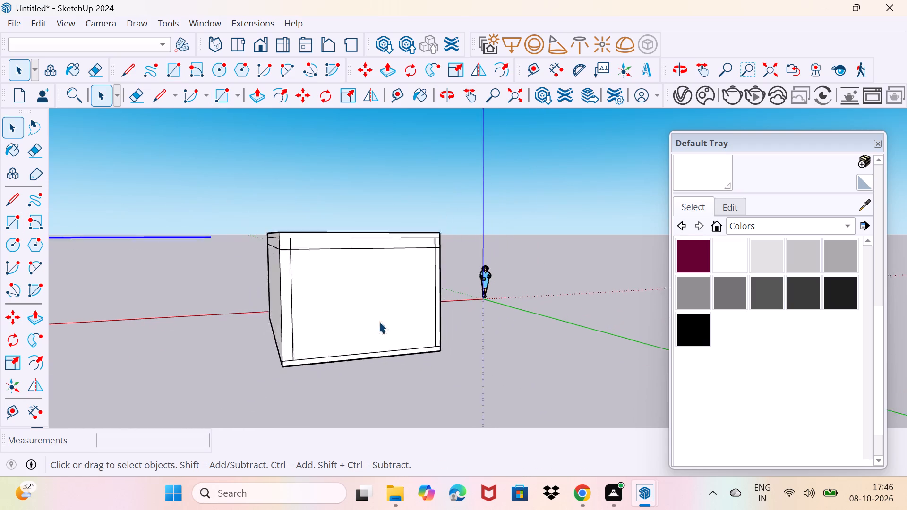
scroll(379, 321, "down", 1)
middle_click_drag(308, 317, 552, 299)
middle_click_drag(329, 294, 356, 253)
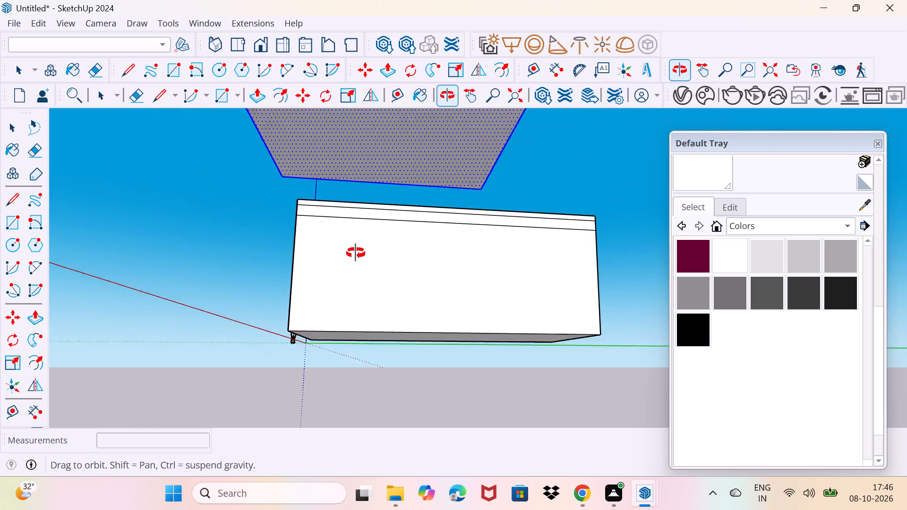
middle_click_drag(356, 253, 366, 283)
key("space")
left_click(356, 336)
middle_click_drag(332, 335, 465, 306)
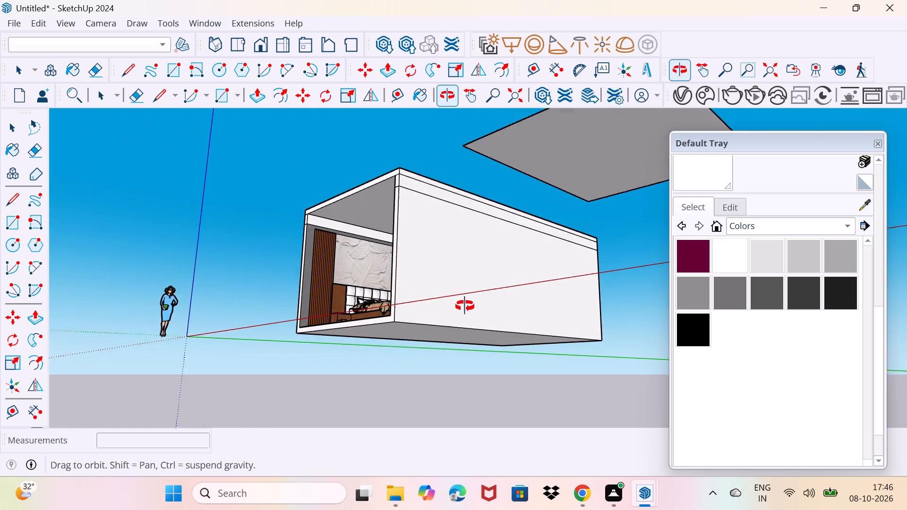
middle_click_drag(465, 306, 98, 320)
middle_click_drag(112, 319, 313, 317)
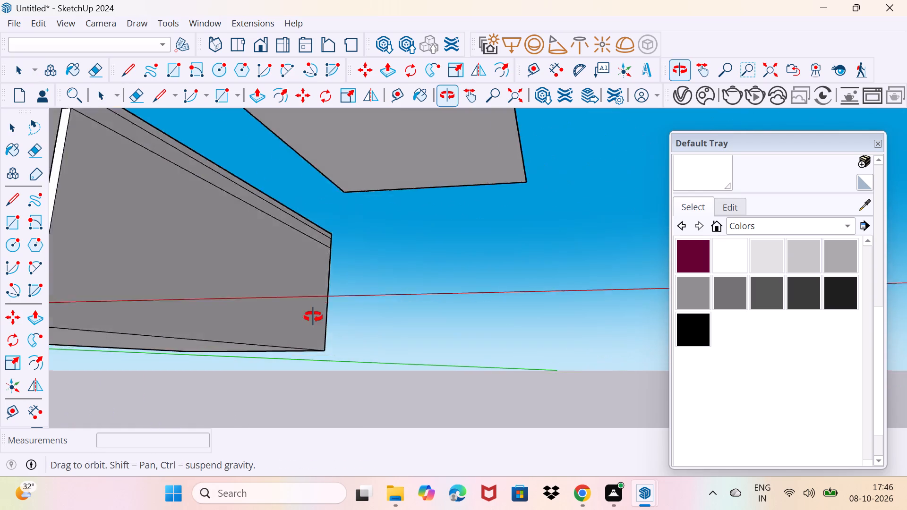
middle_click_drag(313, 317, 159, 343)
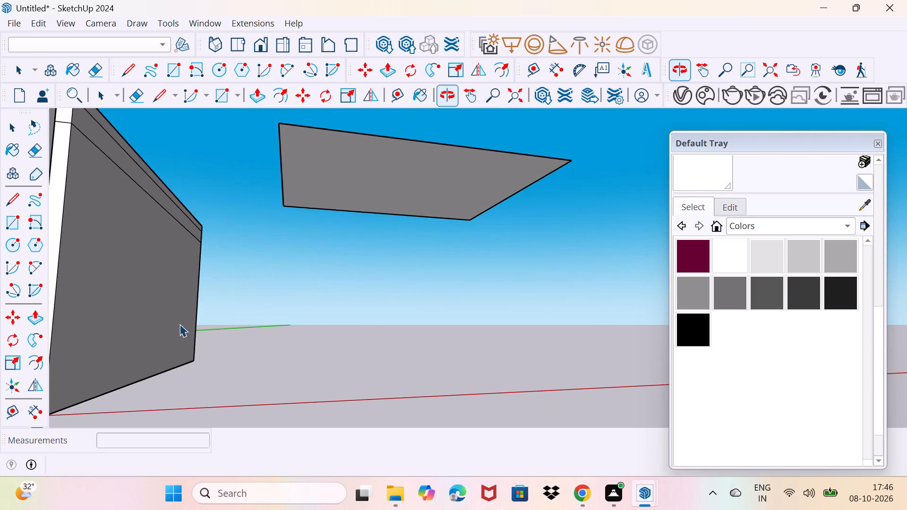
left_click(373, 183)
key("p")
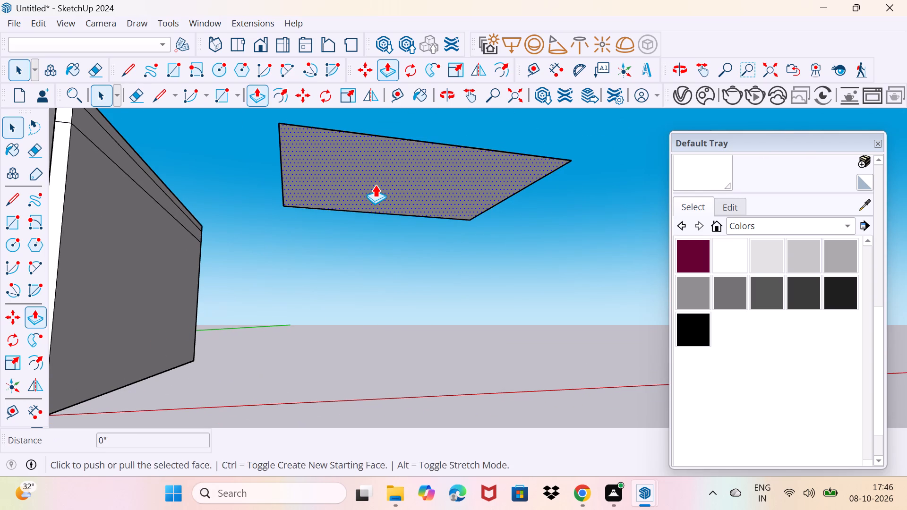
left_click(375, 185)
key("2")
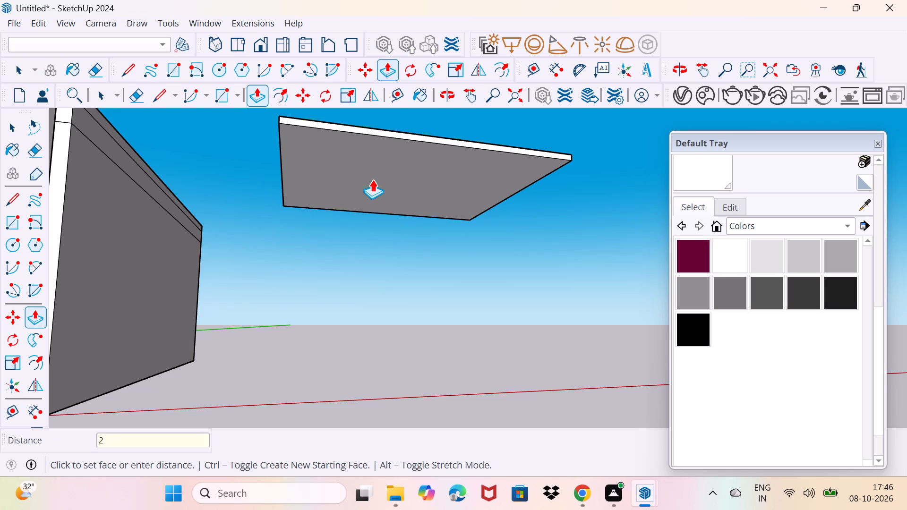
key("shift+quotedbl")
key("Return")
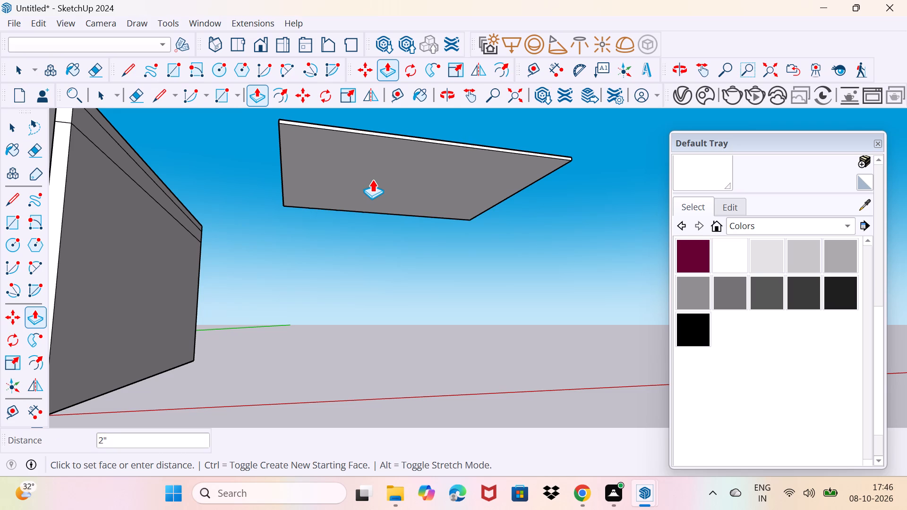
Offset the outline of the ceiling panel's underside inward by about 1' 3".
middle_click_drag(364, 168, 309, 146)
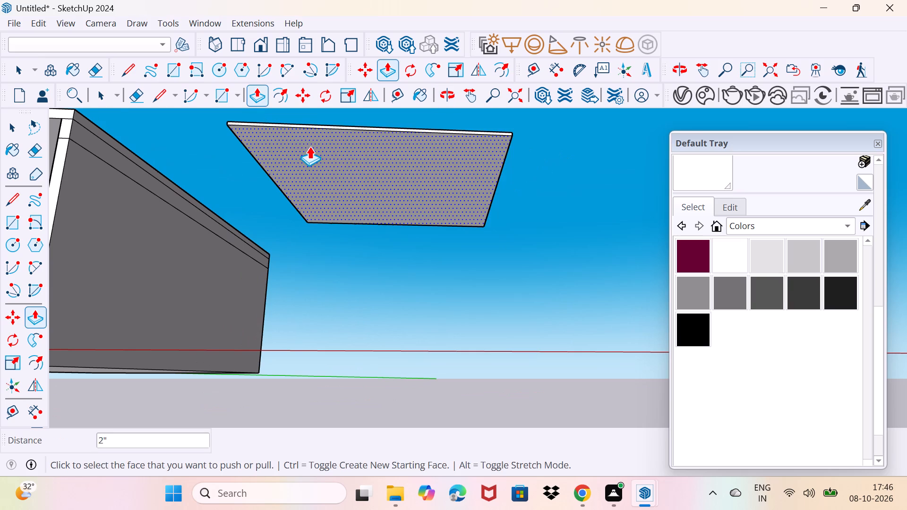
key("space")
key("l")
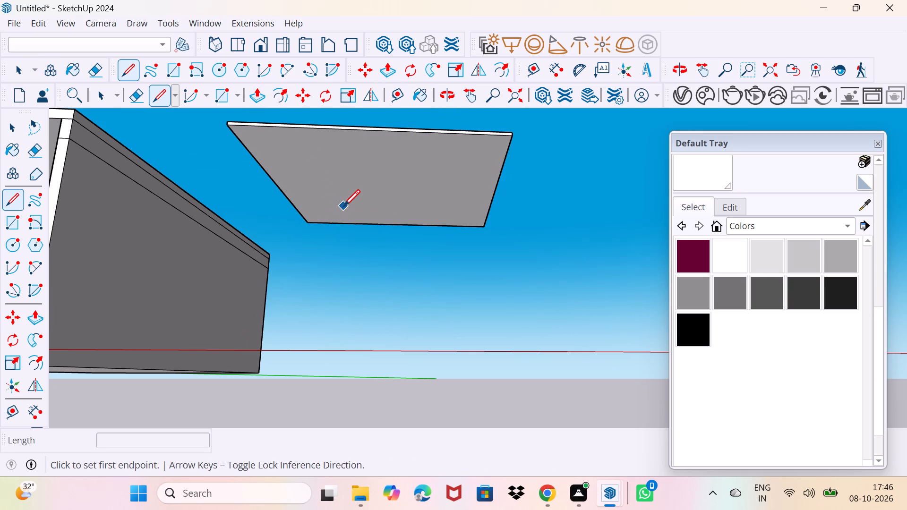
left_click(41, 363)
left_click(258, 156)
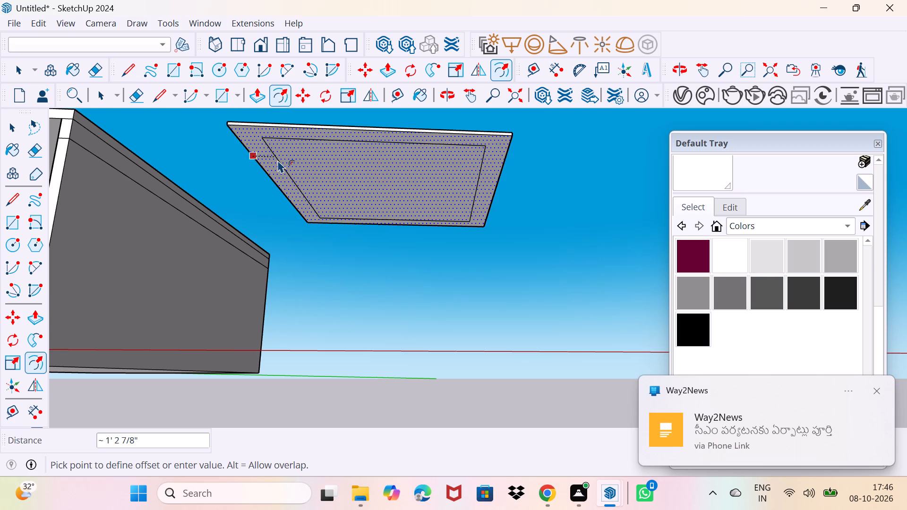
left_click(278, 160)
key("space")
scroll(331, 145, "up", 2)
middle_click_drag(341, 174, 315, 171)
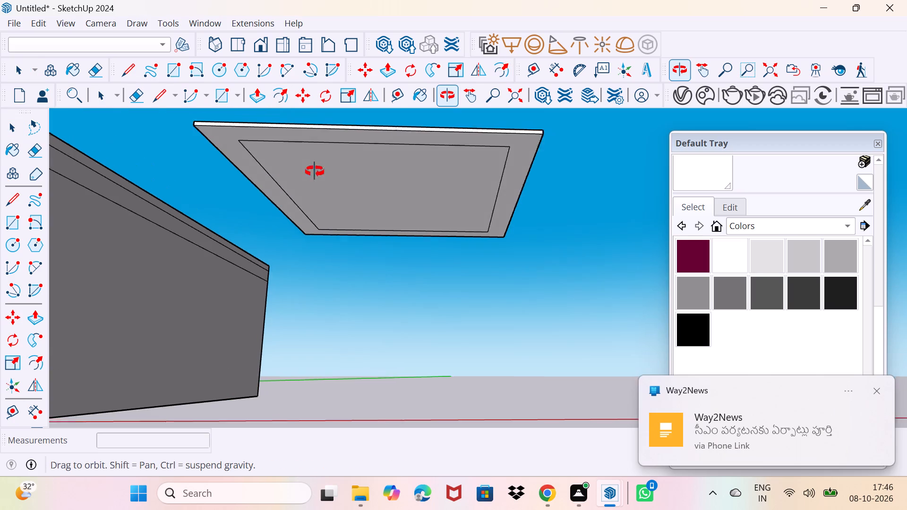
Push/Pull the inner rectangle of the ceiling panel's underside inward about 1 13/16" to form a shallow recess.
middle_click_drag(315, 171, 194, 144)
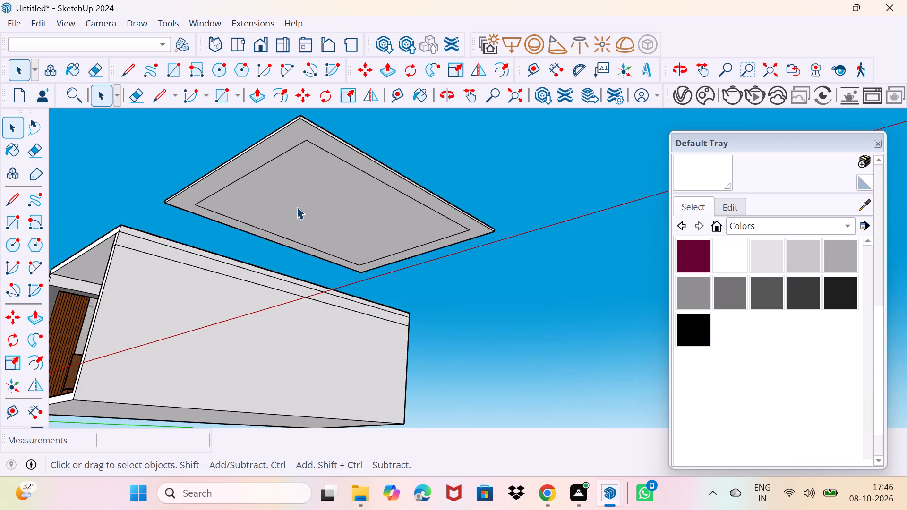
scroll(297, 207, "up", 1)
left_click(307, 202)
scroll(309, 202, "up", 2)
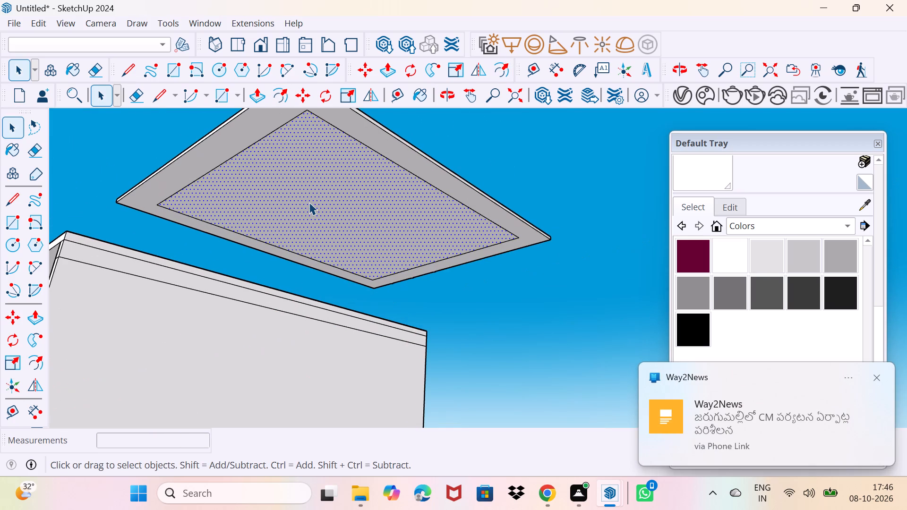
key("p")
left_click(309, 202)
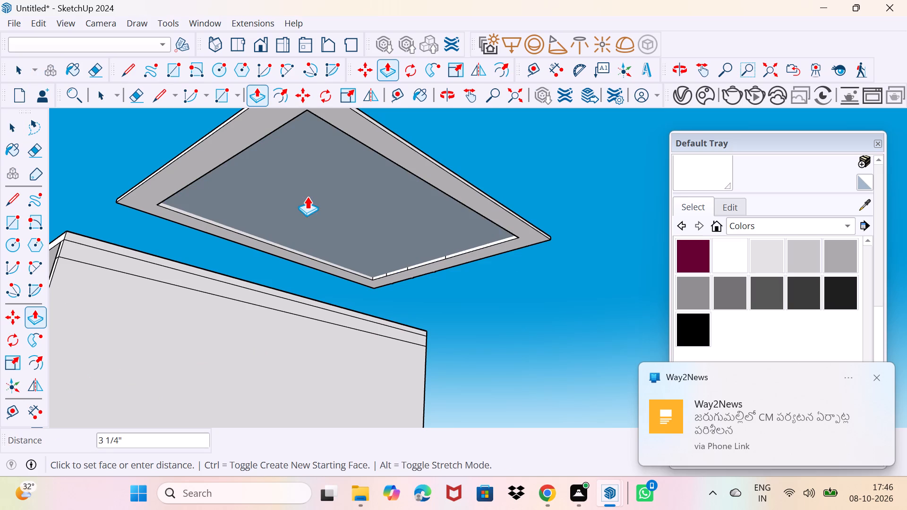
scroll(307, 196, "up", 9)
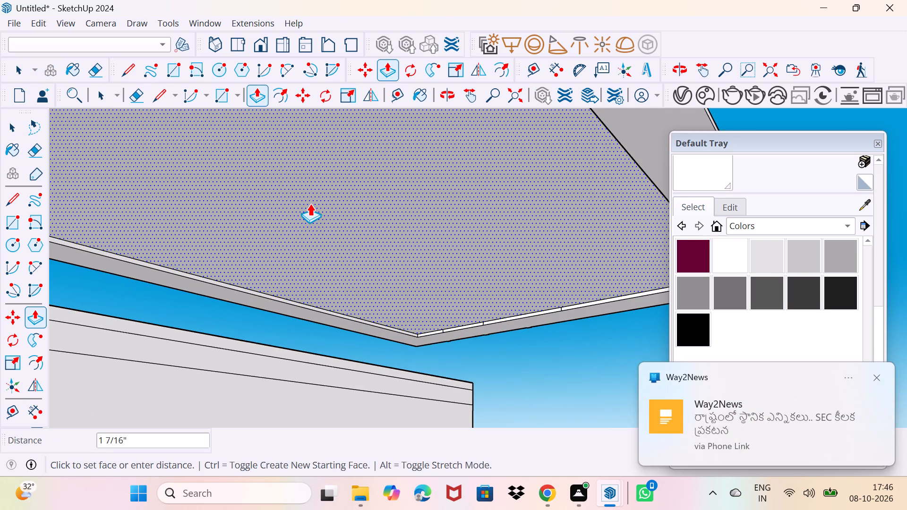
left_click(310, 202)
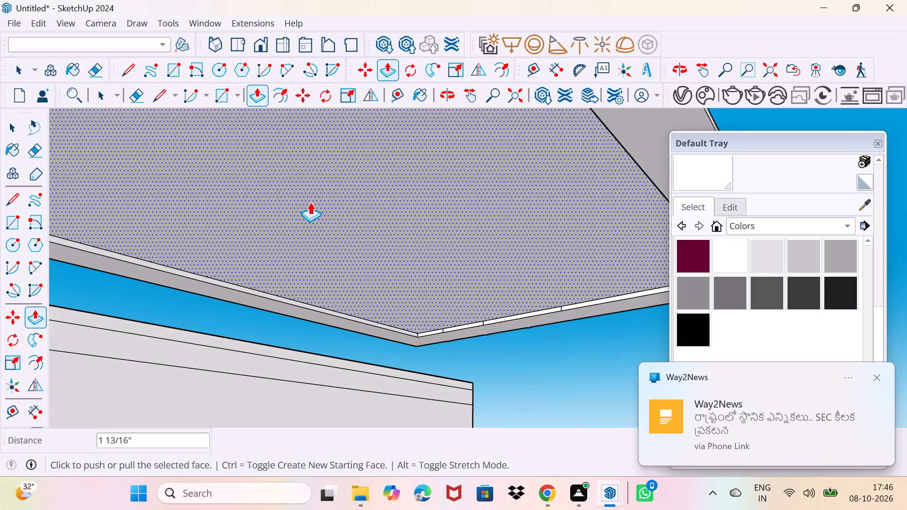
key("space")
left_click_drag(497, 381, 519, 370)
Create a new Emissive material in the V-Ray Asset Editor.
scroll(494, 382, "down", 2)
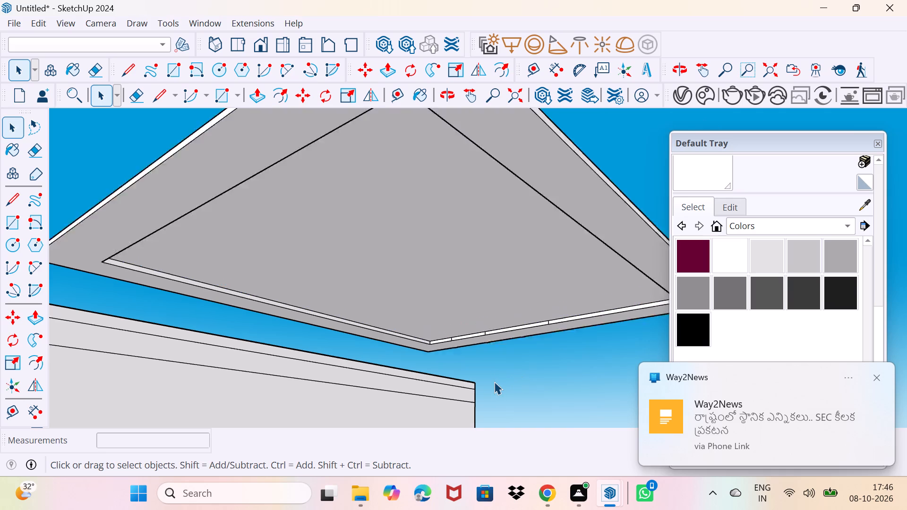
scroll(494, 382, "down", 2)
middle_click_drag(471, 382, 339, 377)
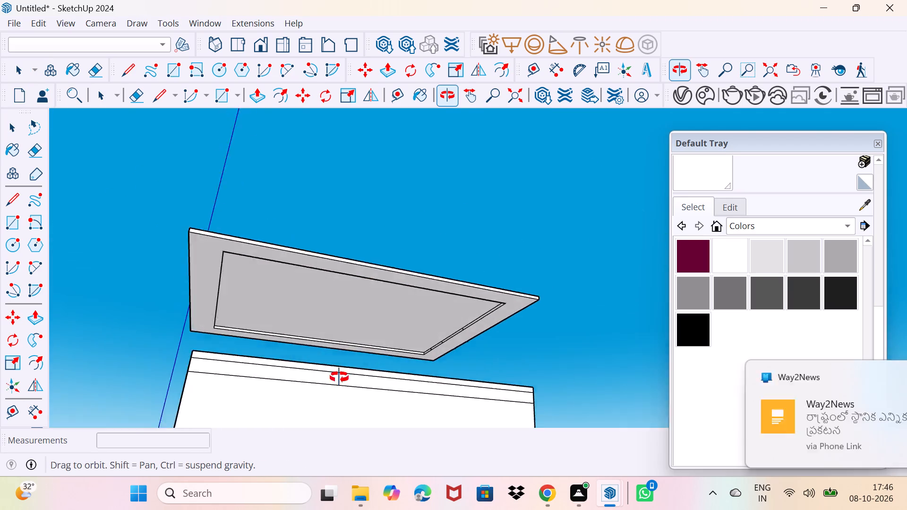
middle_click_drag(339, 377, 364, 381)
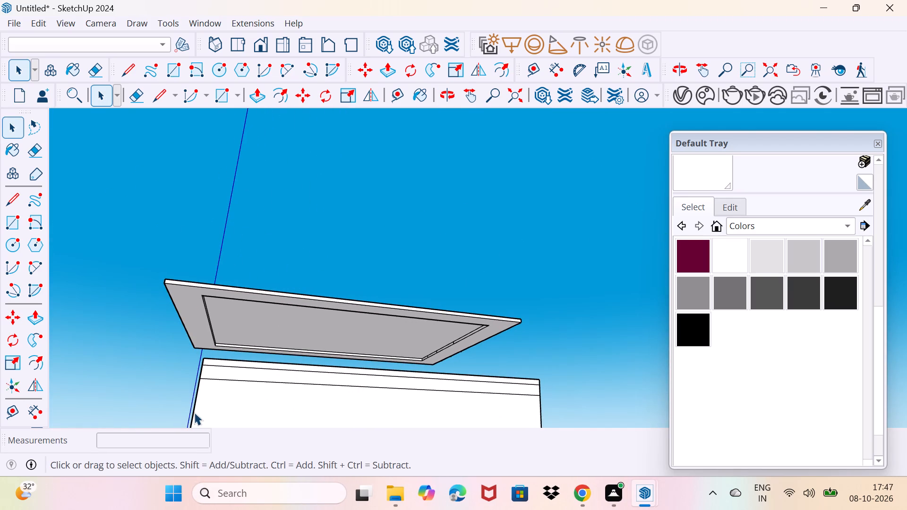
scroll(204, 348, "up", 3)
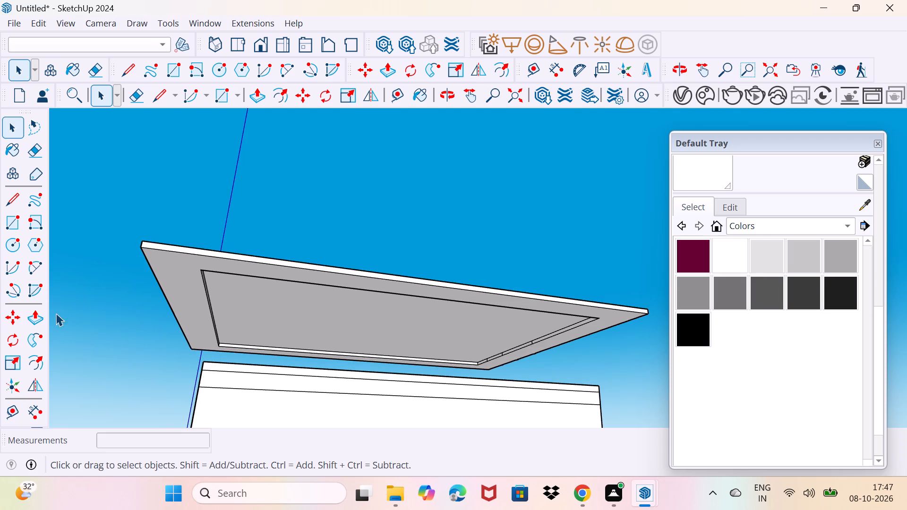
left_click(676, 93)
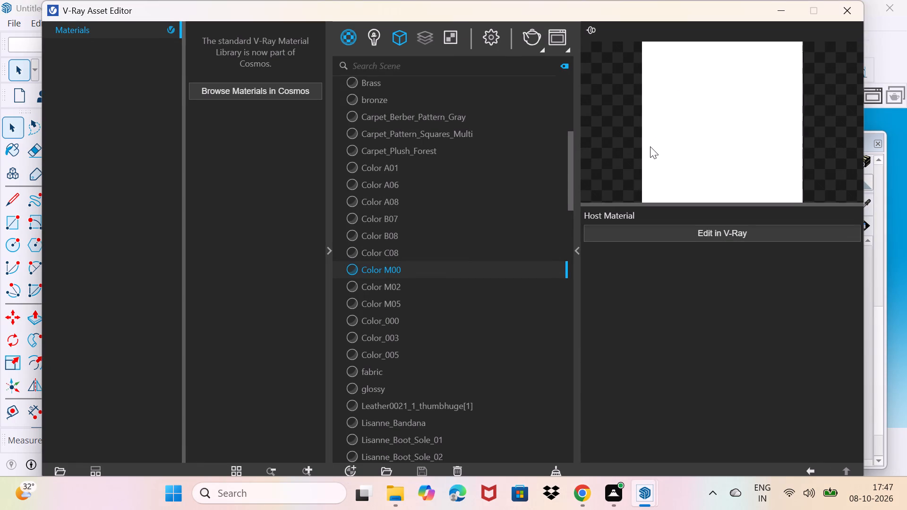
left_click(352, 471)
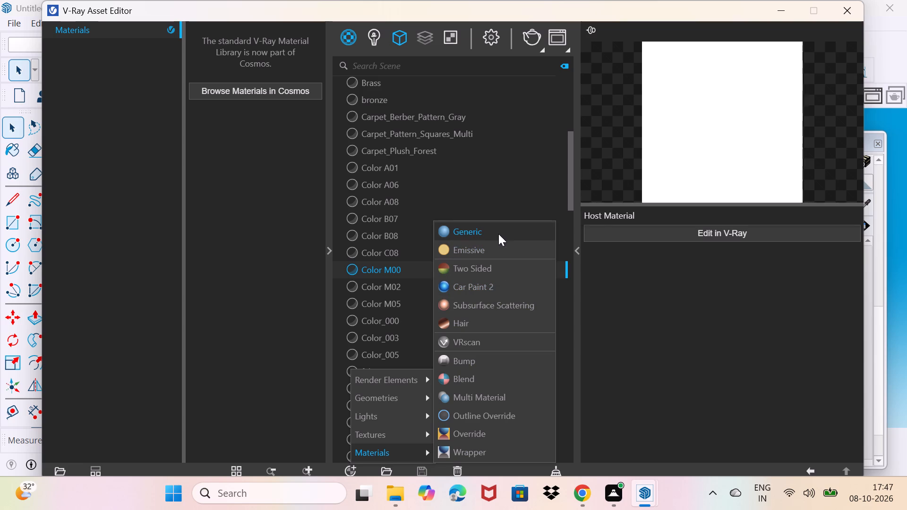
left_click(497, 254)
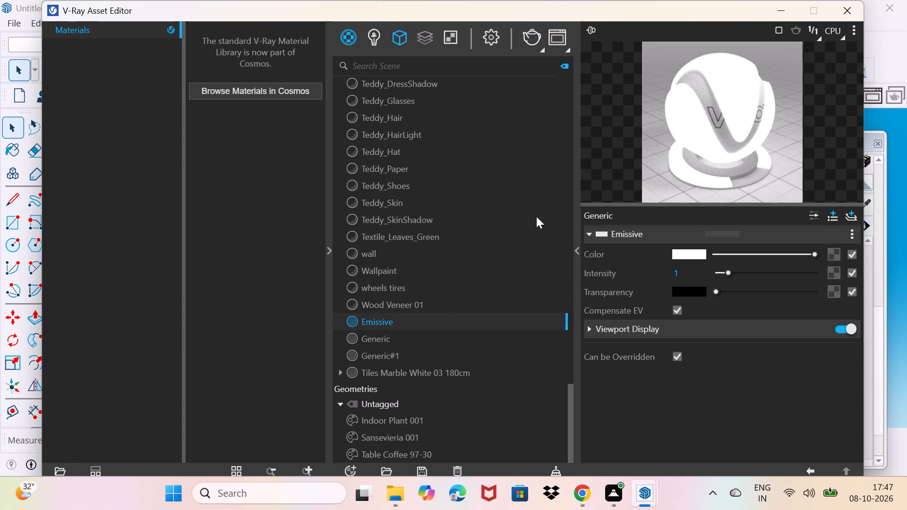
Set the Emissive material's colour to a pale cream yellow, about R 0.98, G 0.959, B 0.822.
left_click(689, 251)
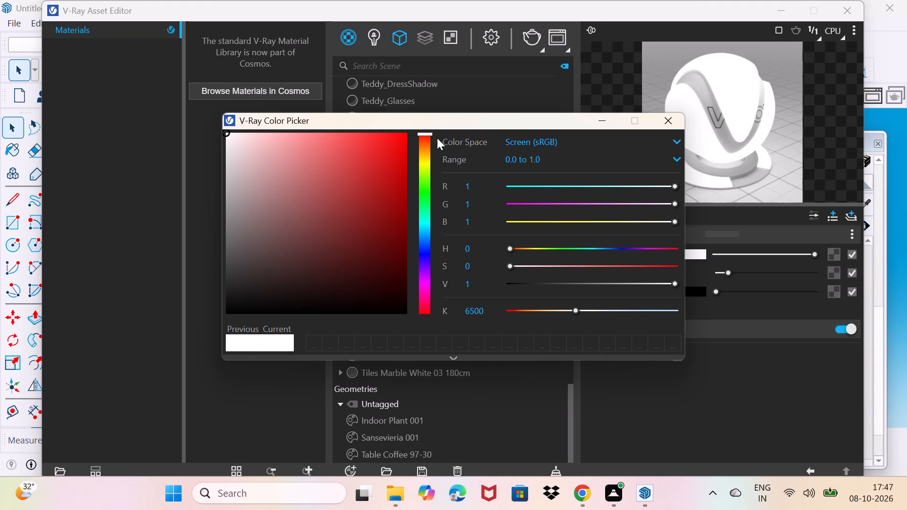
left_click_drag(425, 134, 423, 178)
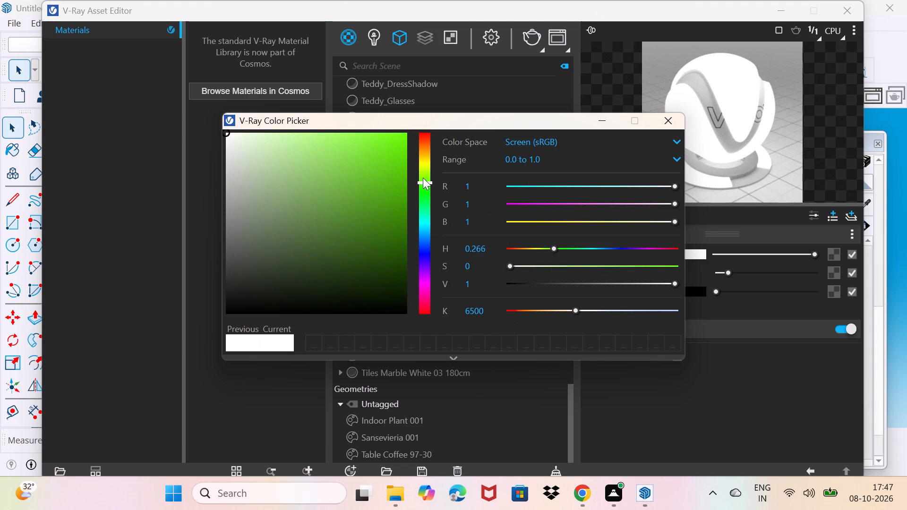
left_click_drag(423, 178, 425, 160)
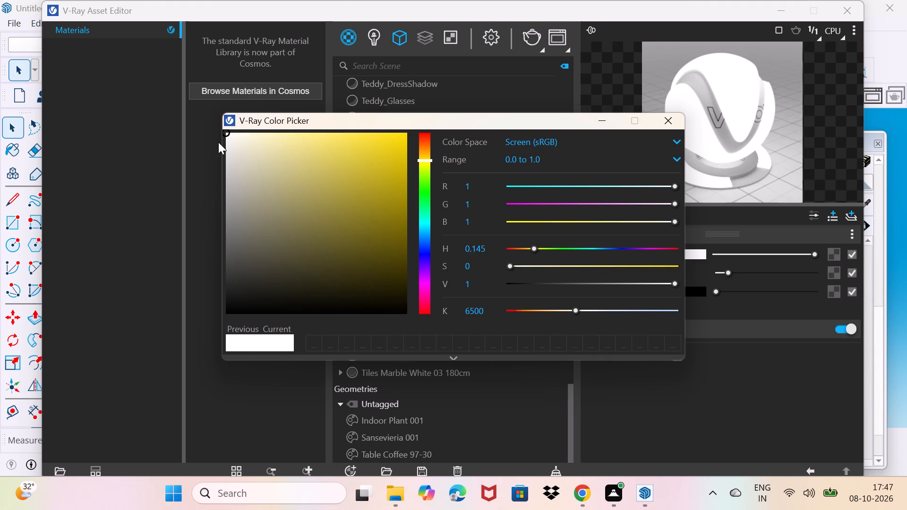
left_click_drag(234, 141, 255, 136)
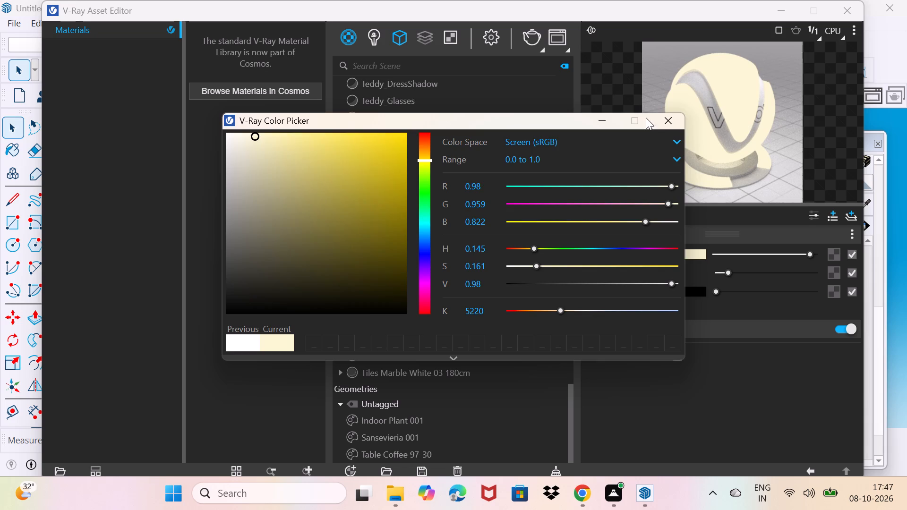
left_click(656, 117)
left_click(693, 276)
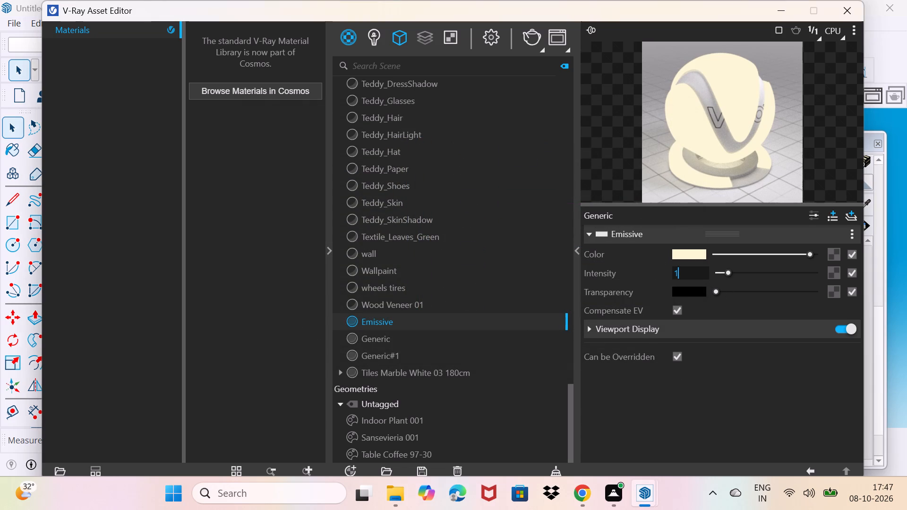
left_click(778, 8)
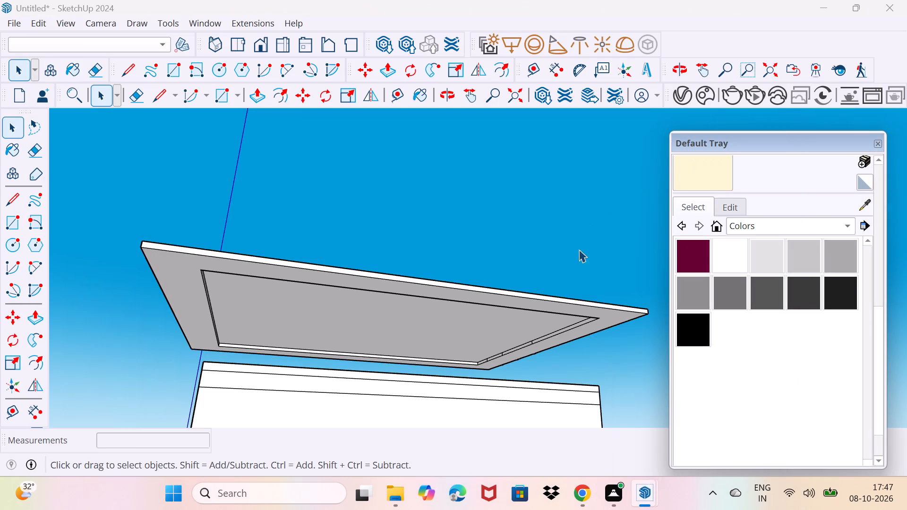
Paint the ceiling recess's long inner edge face nearest the room with the cream Emissive material.
left_click(703, 168)
scroll(459, 362, "up", 3)
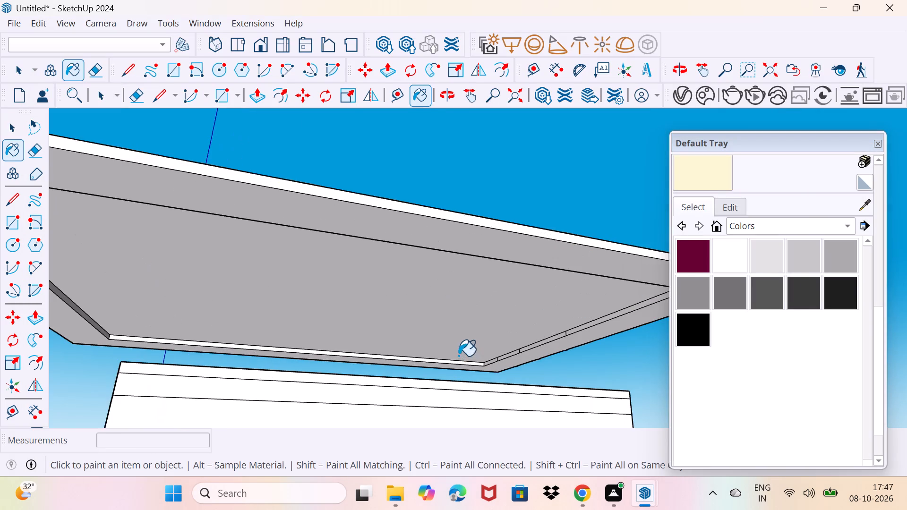
middle_click_drag(465, 345, 481, 324)
scroll(471, 341, "up", 8)
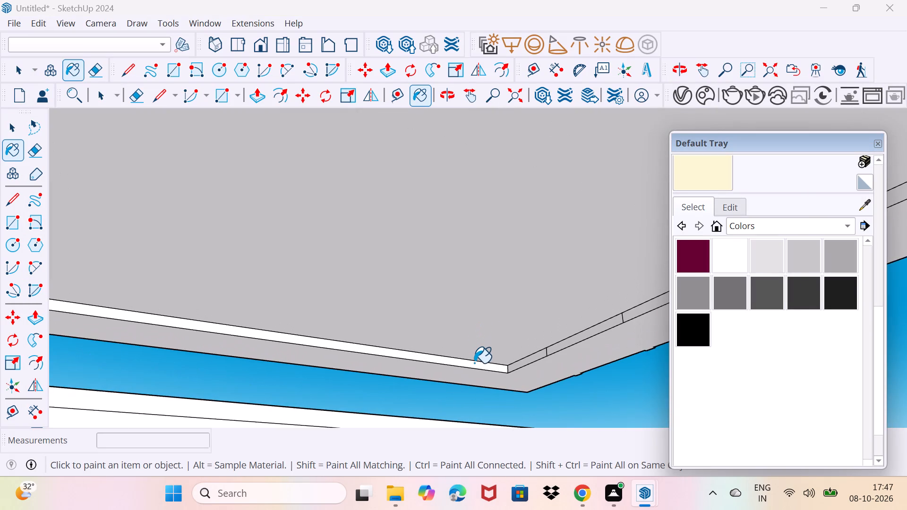
left_click(474, 363)
scroll(491, 364, "up", 10)
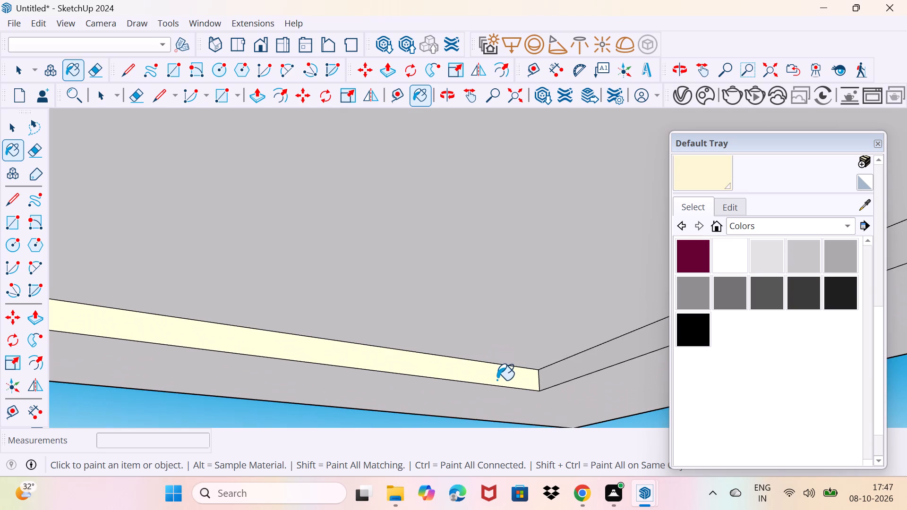
left_click(497, 380)
Paint all segments of the adjoining short inner edge of the ceiling recess with the Emissive material.
left_click(565, 371)
scroll(559, 369, "down", 11)
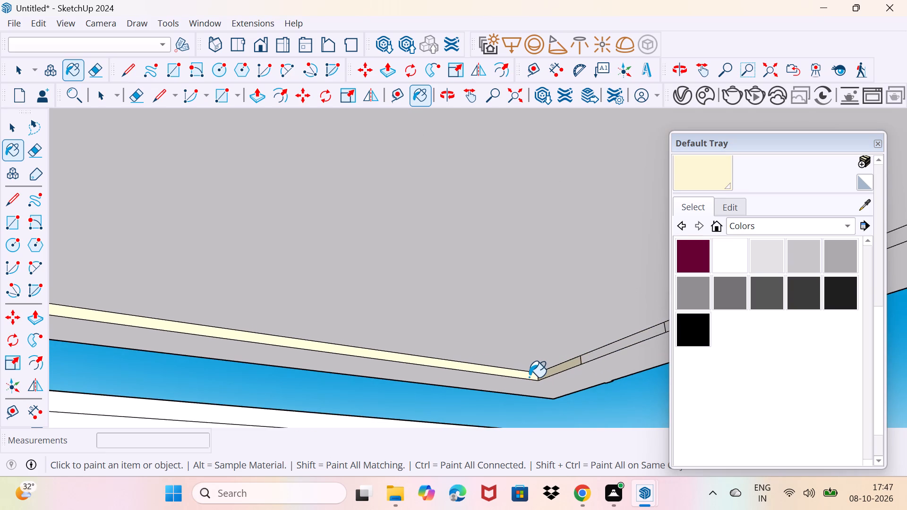
middle_click_drag(514, 235, 246, 272, "shift")
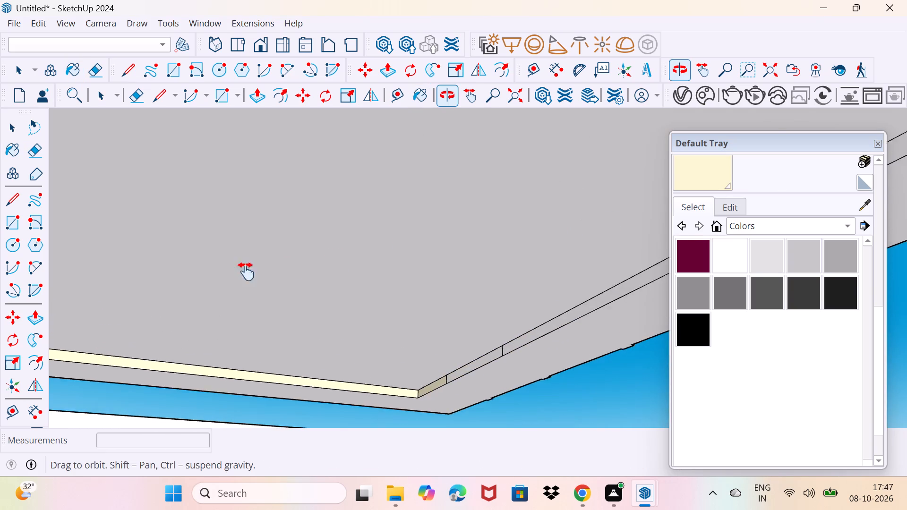
middle_click_drag(246, 272, 162, 285, "shift")
left_click(492, 318)
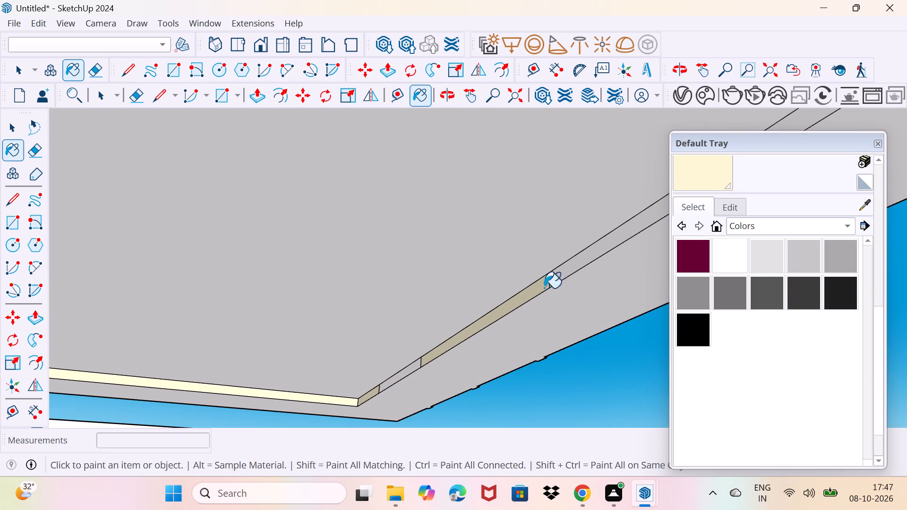
left_click(564, 272)
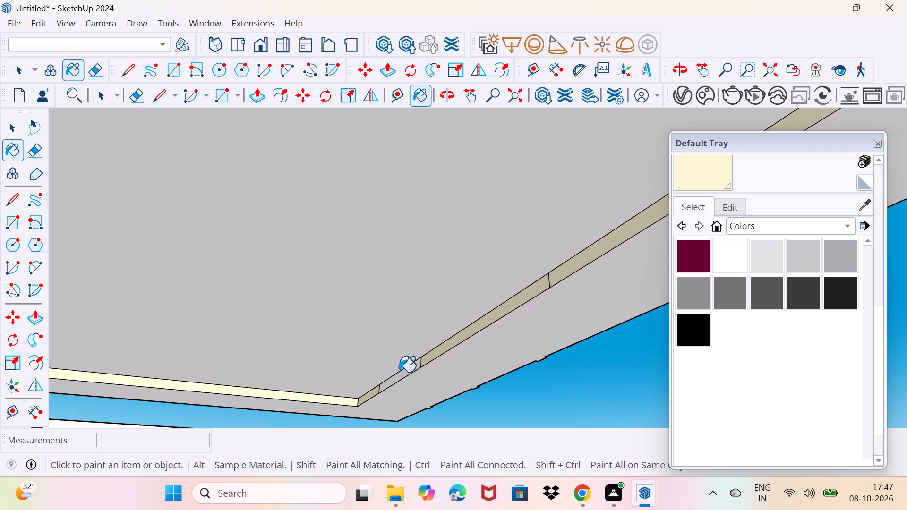
left_click(400, 374)
Paint the opposite long inner edge face of the ceiling recess with the Emissive material.
scroll(403, 371, "down", 12)
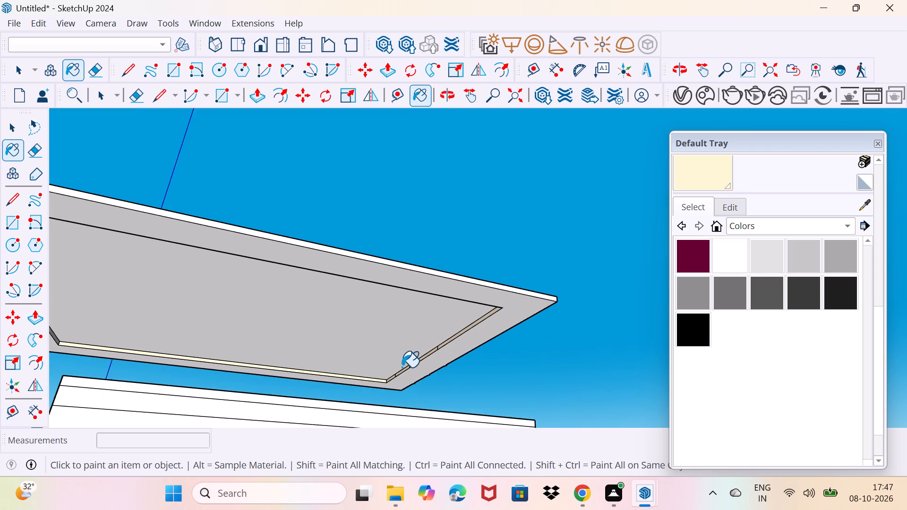
middle_click_drag(402, 367, 361, 356)
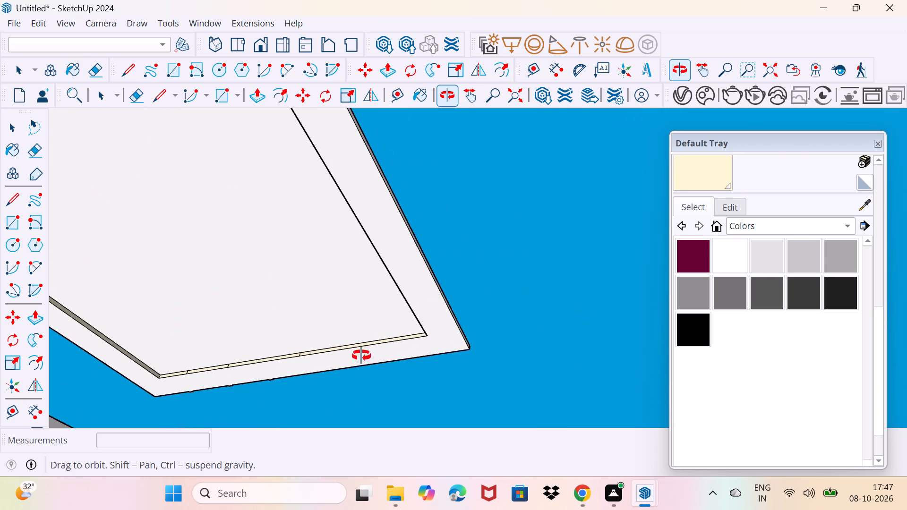
middle_click_drag(361, 356, 362, 356)
scroll(117, 375, "up", 16)
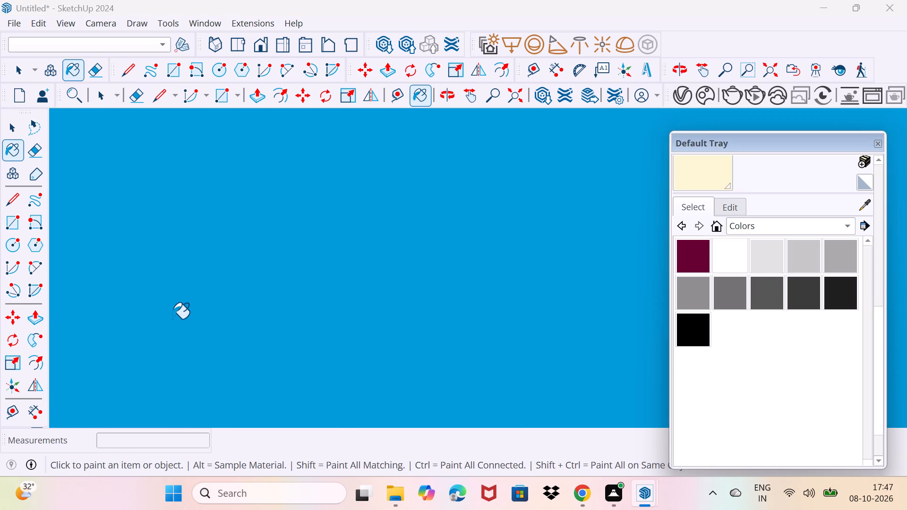
scroll(172, 319, "down", 5)
left_click(225, 253)
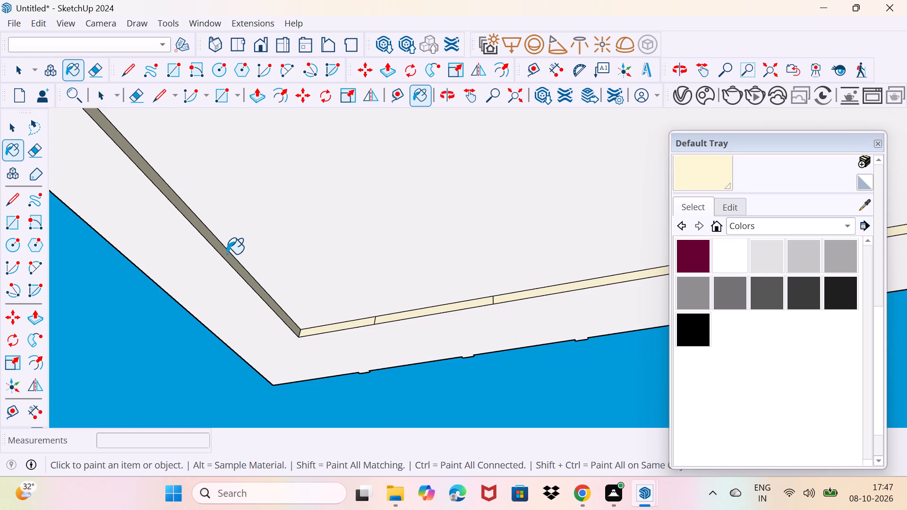
scroll(226, 254, "up", 14)
left_click(226, 254)
scroll(226, 254, "down", 5)
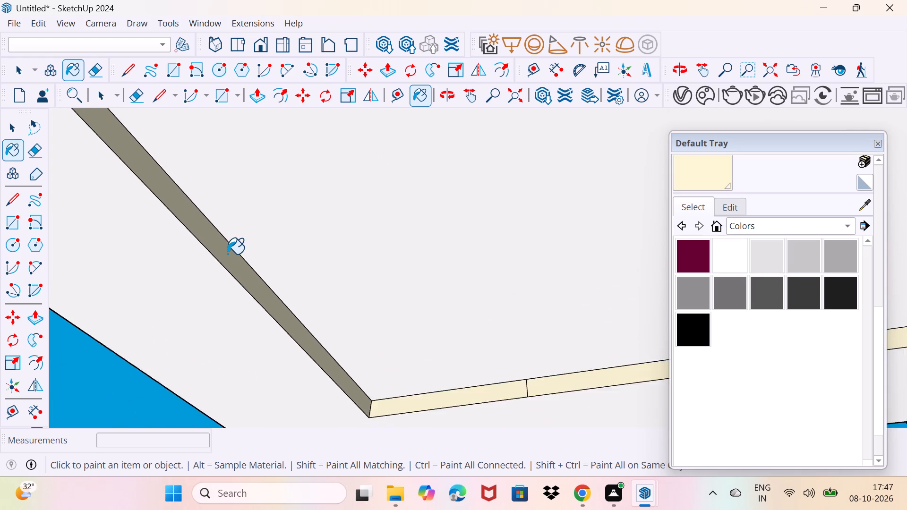
scroll(227, 254, "down", 20)
scroll(227, 254, "down", 4)
middle_click_drag(273, 229, 271, 229, "shift")
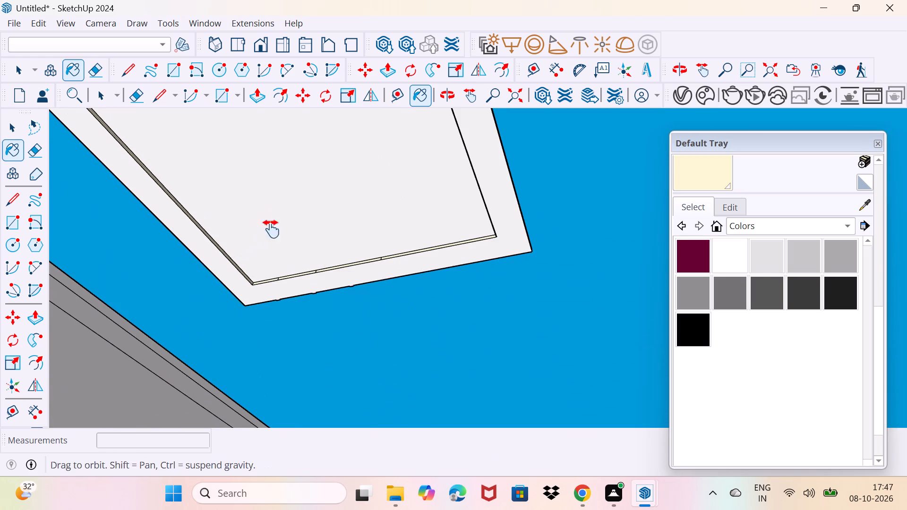
middle_click_drag(271, 229, 134, 341, "shift")
middle_click_drag(164, 343, 410, 399)
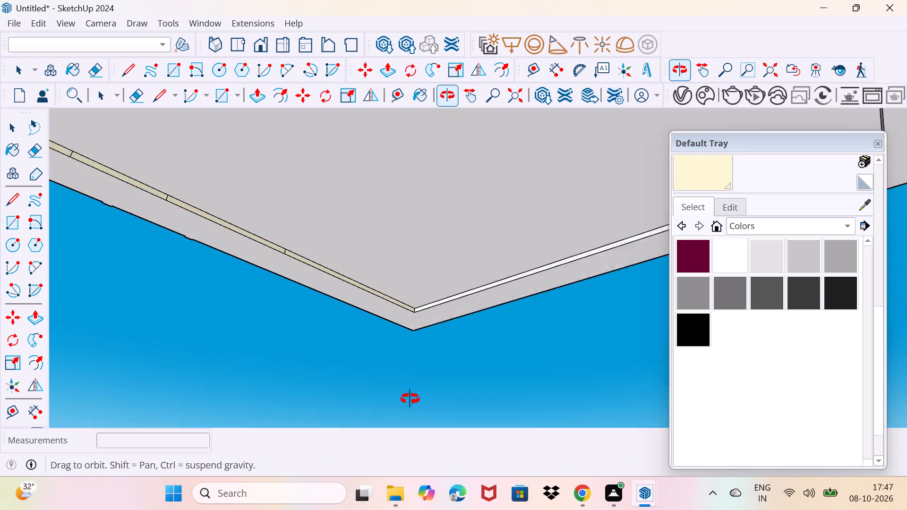
middle_click_drag(410, 399, 410, 400)
scroll(446, 308, "up", 5)
left_click(448, 307)
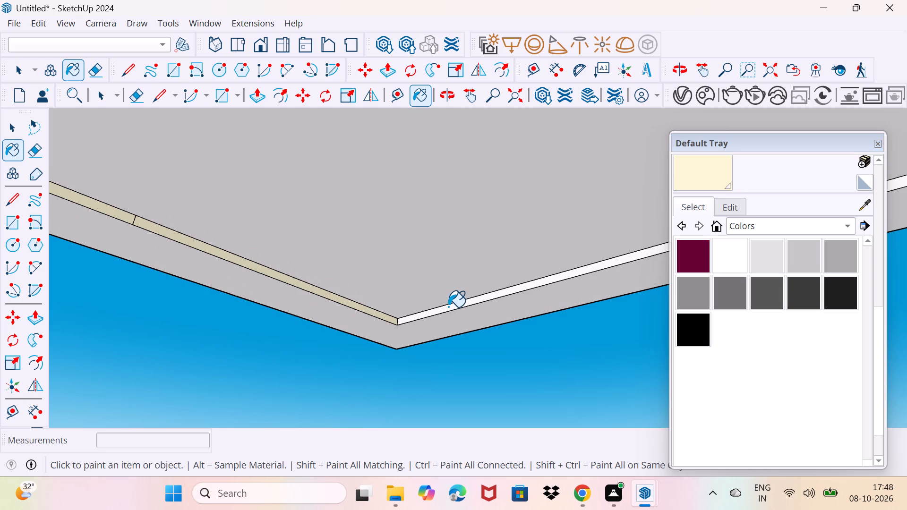
Paint the remaining short inner edge face of the ceiling recess with the cream Emissive material.
scroll(446, 309, "down", 4)
middle_click_drag(421, 321, 218, 340)
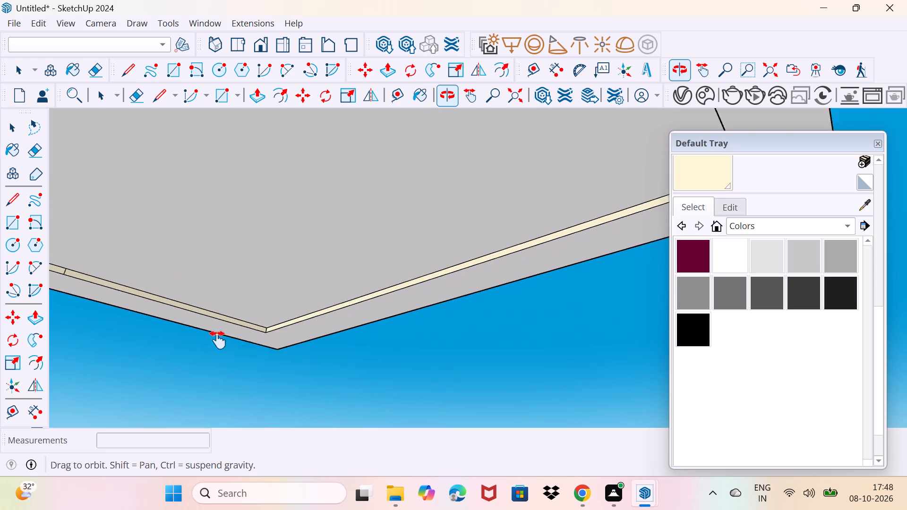
middle_click_drag(218, 340, 159, 348)
middle_click_drag(269, 333, 279, 356)
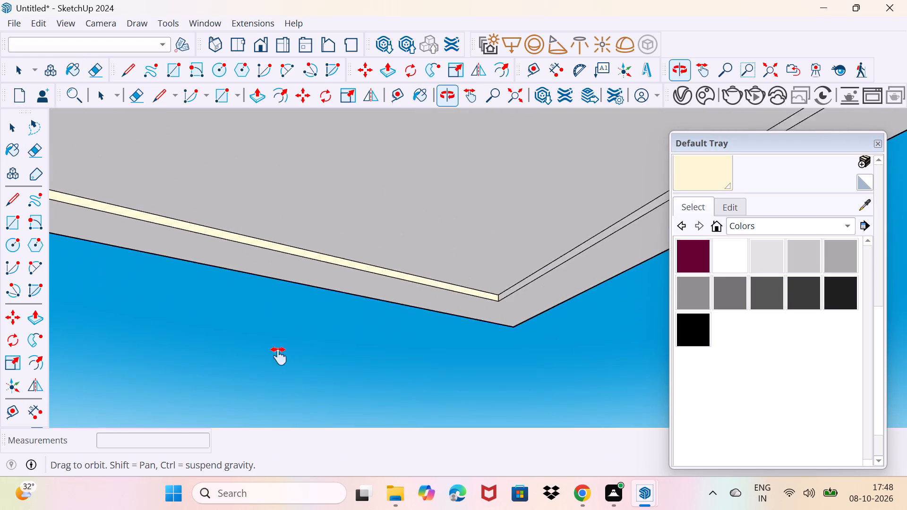
middle_click_drag(279, 356, 137, 372)
middle_click_drag(311, 305, 231, 355)
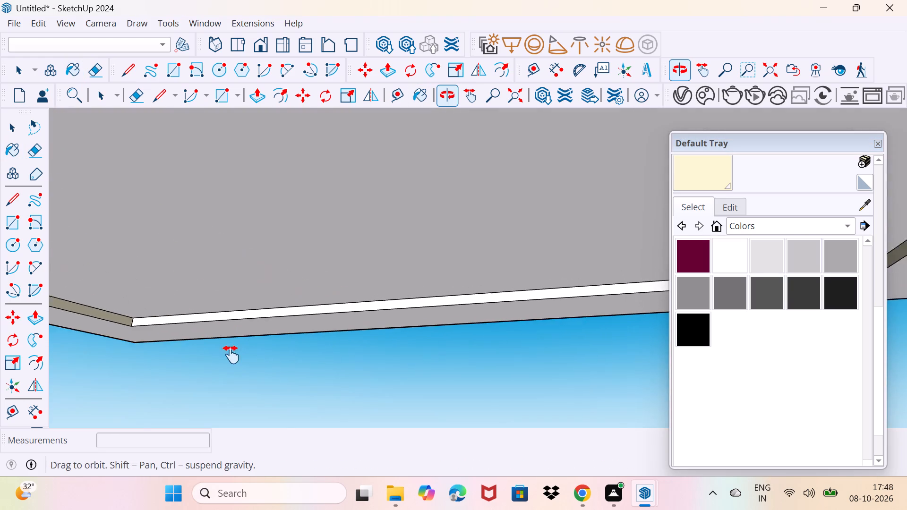
middle_click_drag(231, 355, 230, 355)
scroll(359, 310, "up", 4)
left_click(368, 299)
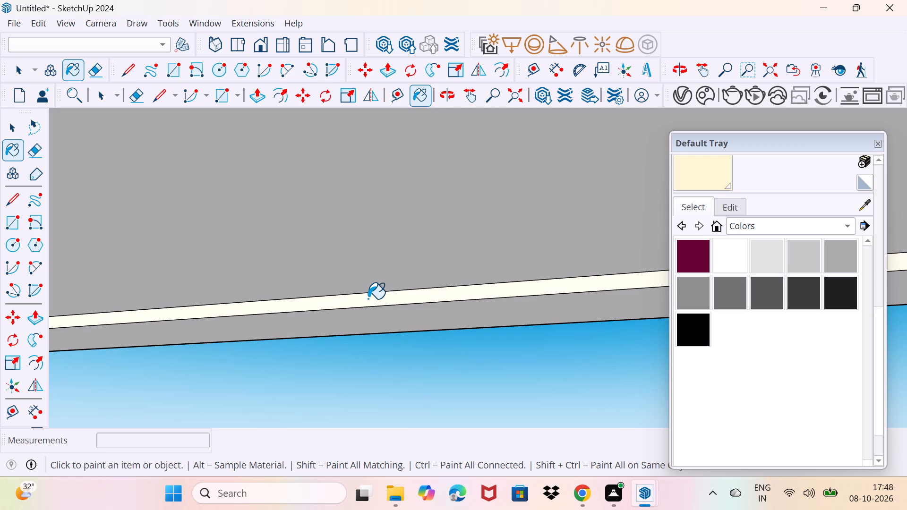
scroll(368, 299, "up", 5)
left_click(368, 299)
scroll(368, 299, "down", 18)
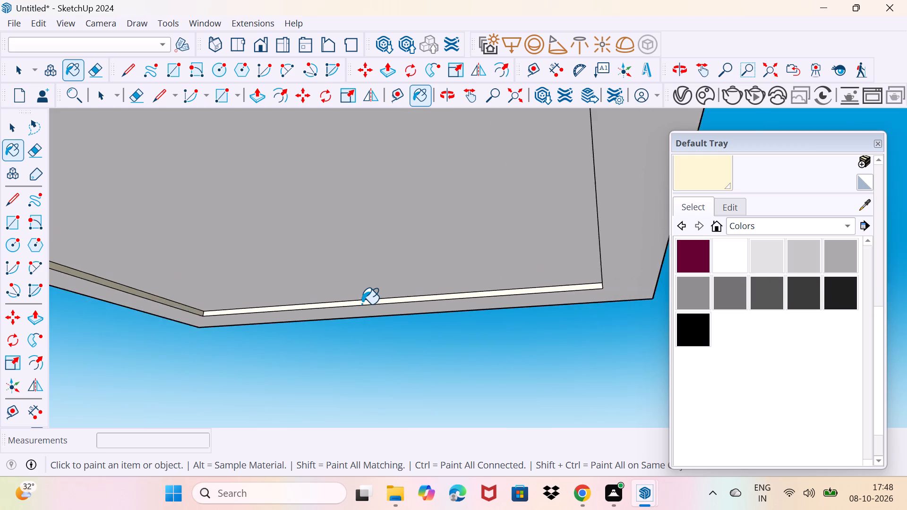
scroll(362, 304, "down", 7)
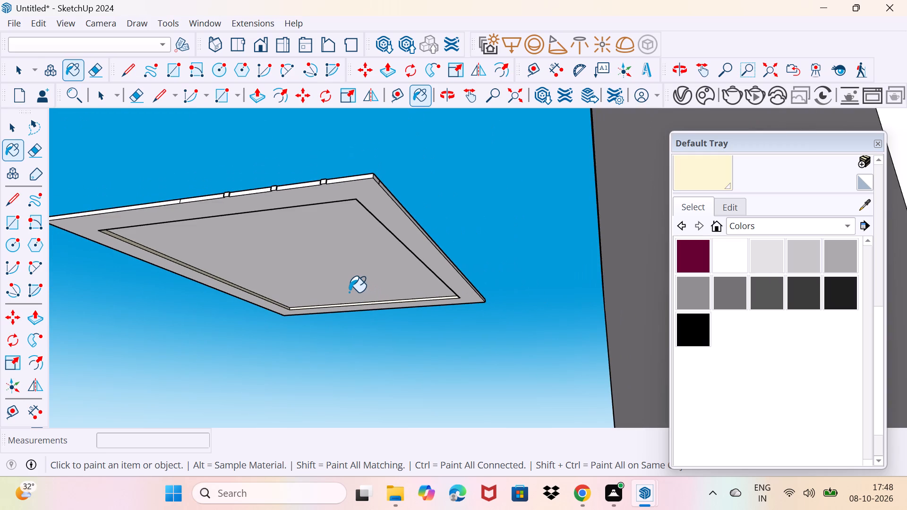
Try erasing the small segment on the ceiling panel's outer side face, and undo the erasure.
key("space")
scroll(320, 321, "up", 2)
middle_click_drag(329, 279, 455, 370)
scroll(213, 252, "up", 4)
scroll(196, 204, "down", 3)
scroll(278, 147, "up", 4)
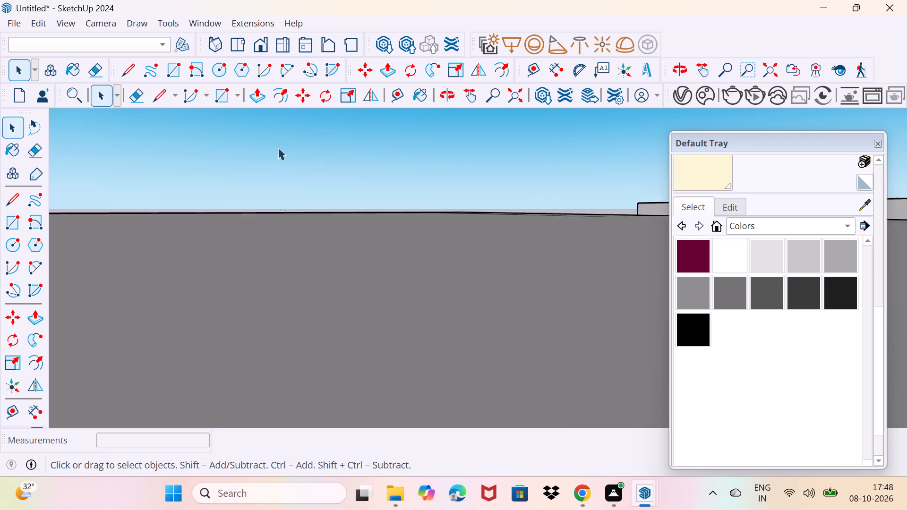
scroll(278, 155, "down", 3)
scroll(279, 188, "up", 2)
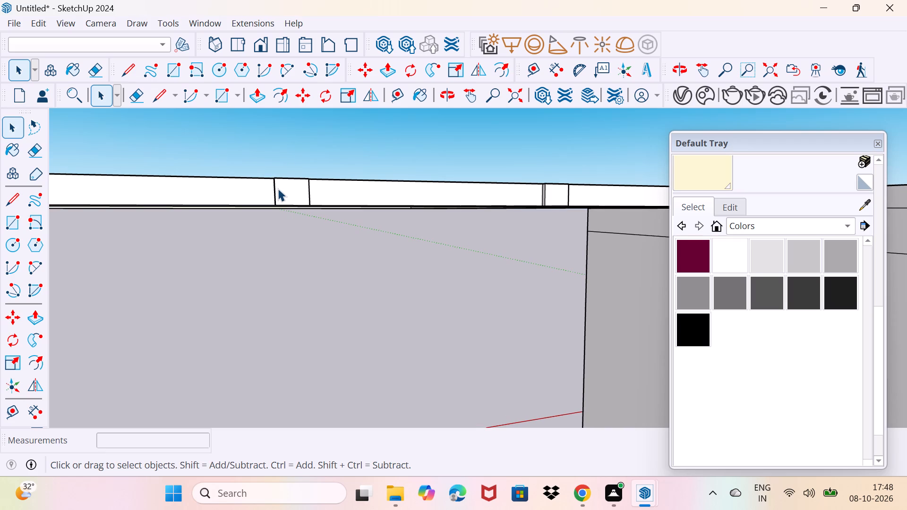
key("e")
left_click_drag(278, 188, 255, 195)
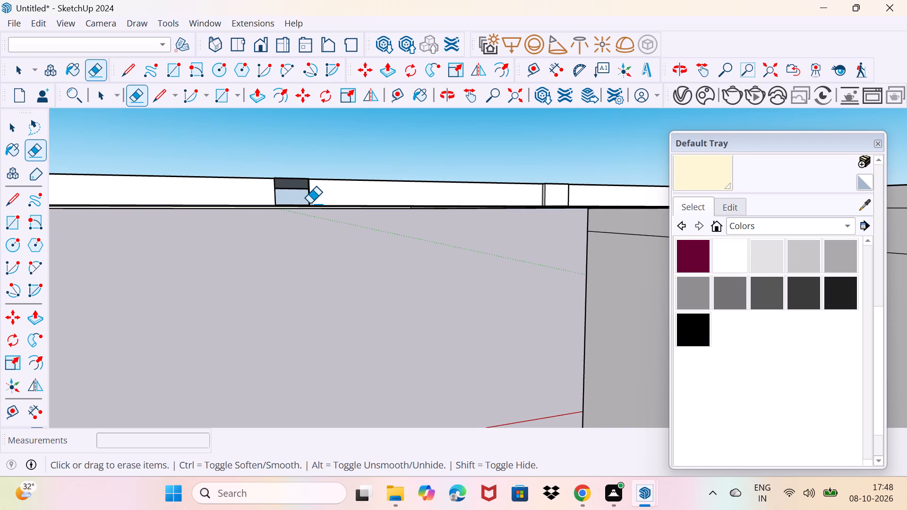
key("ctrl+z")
Open the Chaos Cosmos library from the V-Ray Asset Editor's materials and search its online assets for "celling light".
middle_click_drag(311, 218, 255, 181)
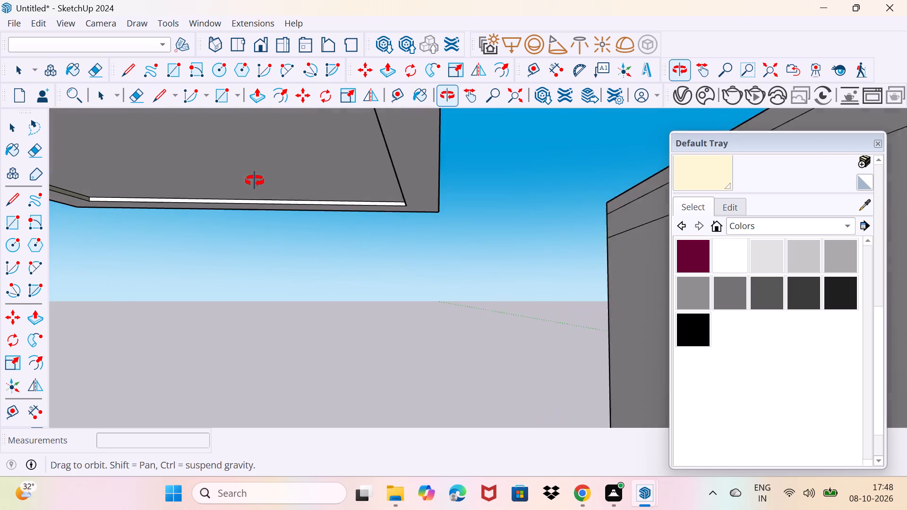
middle_click_drag(255, 181, 255, 181)
scroll(255, 181, "down", 2)
left_click(676, 96)
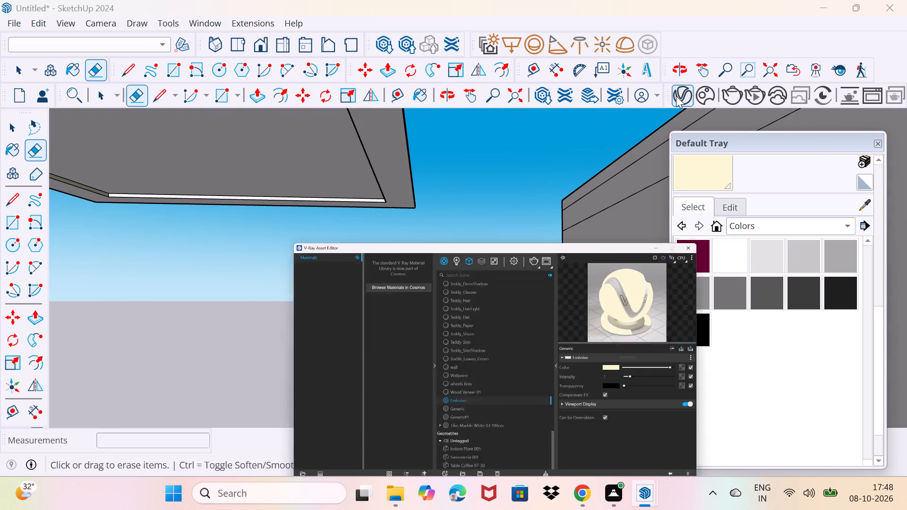
left_click(276, 97)
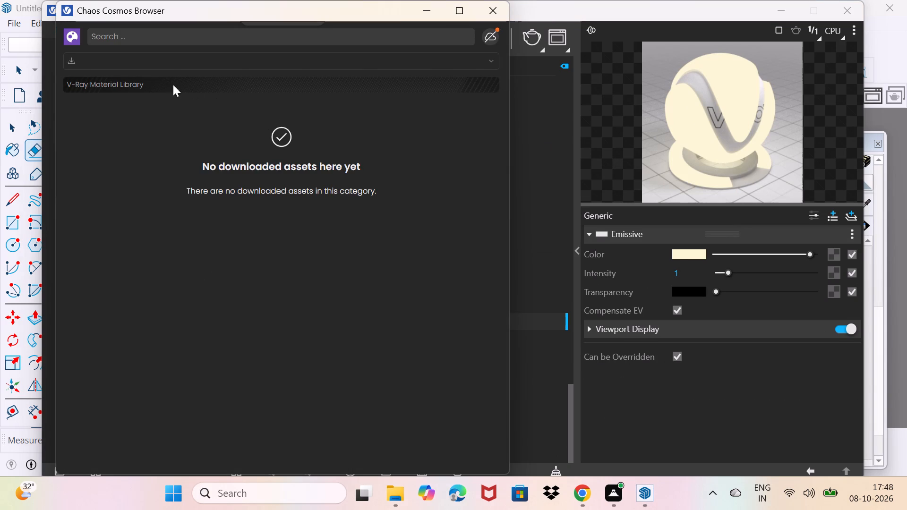
left_click(184, 40)
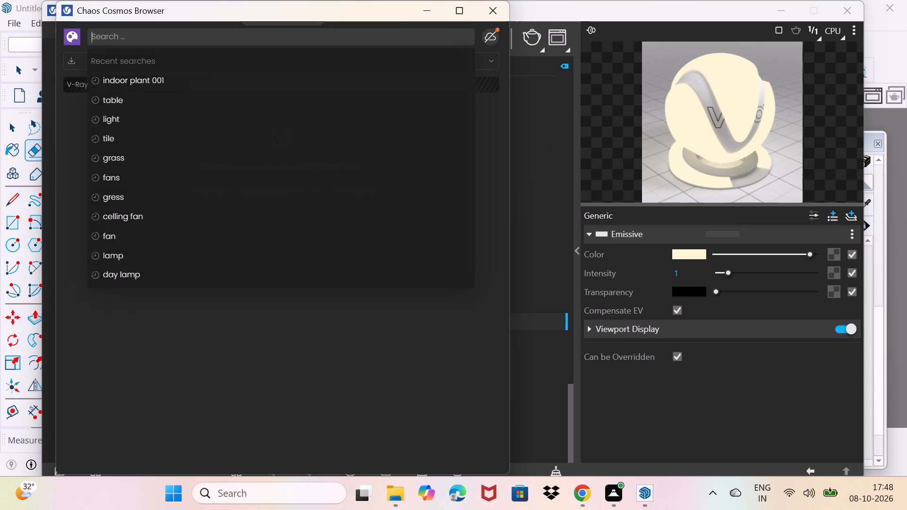
left_click(492, 3)
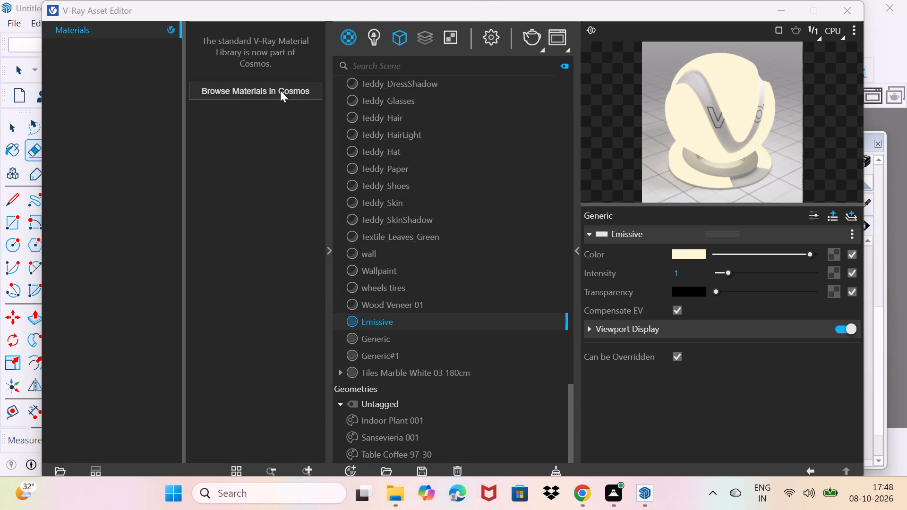
left_click(280, 90)
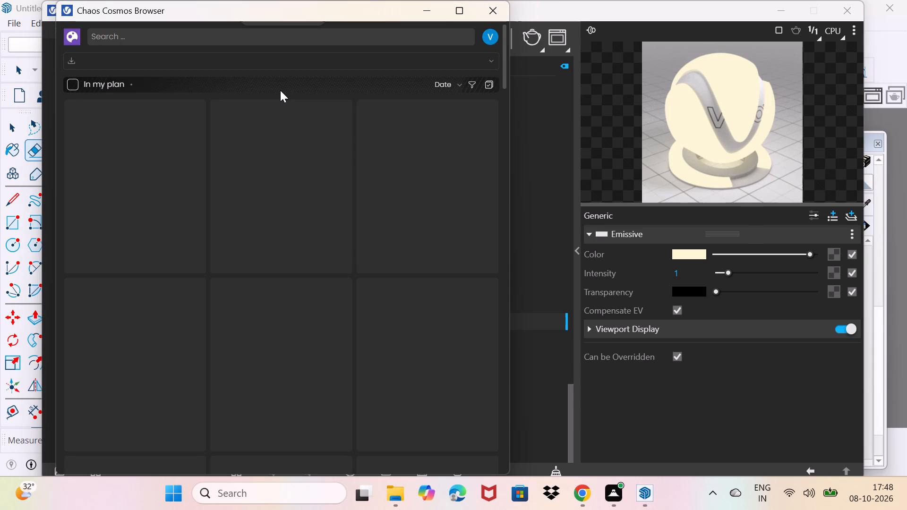
left_click(178, 54)
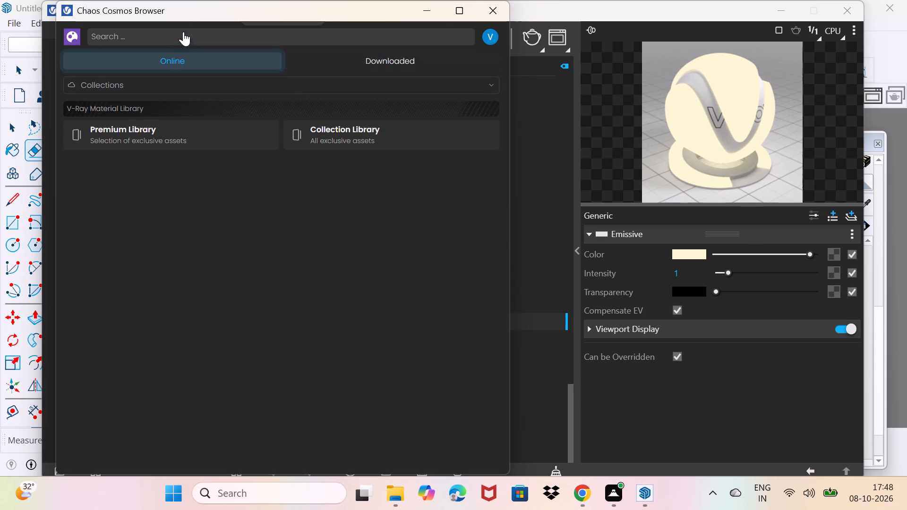
left_click(196, 27)
left_click(196, 43)
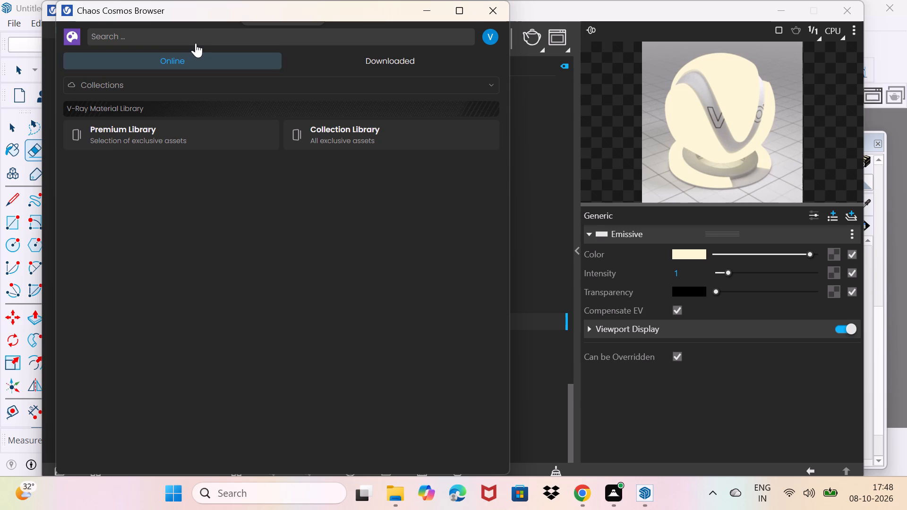
type("celli")
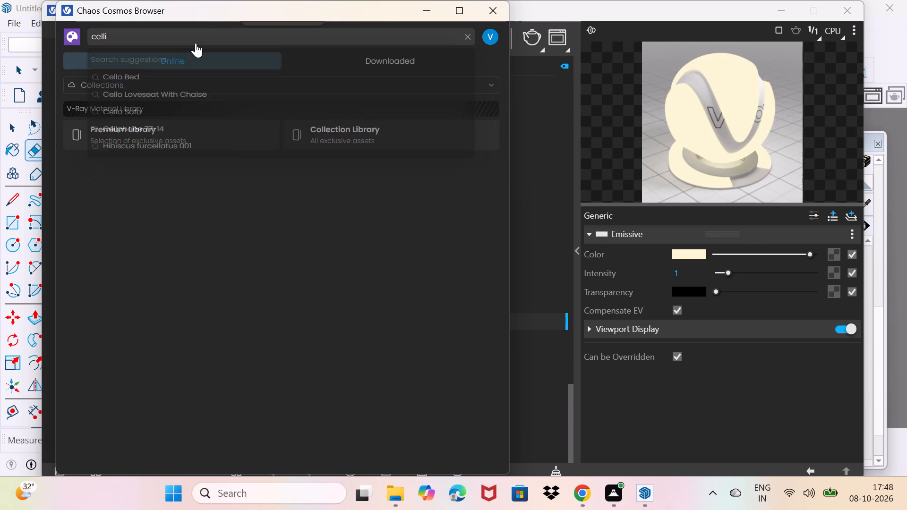
type("ng")
key("space")
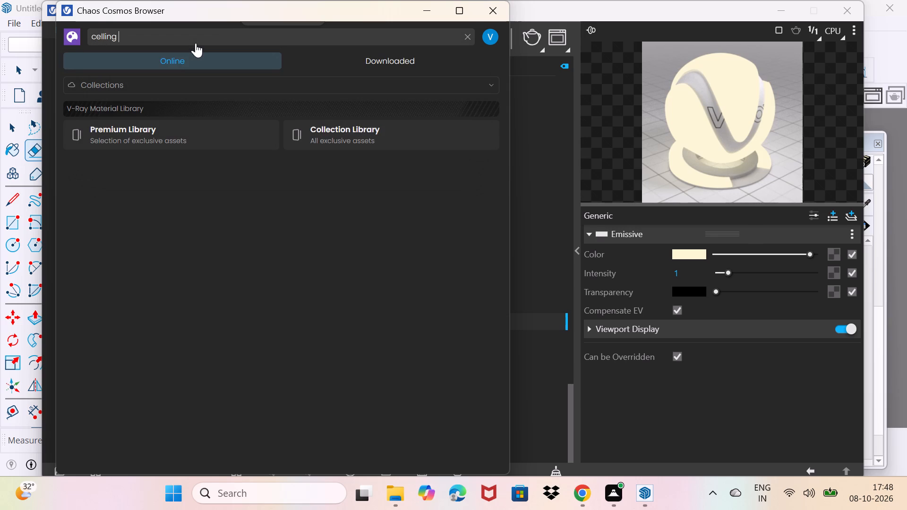
type("light")
key("Return")
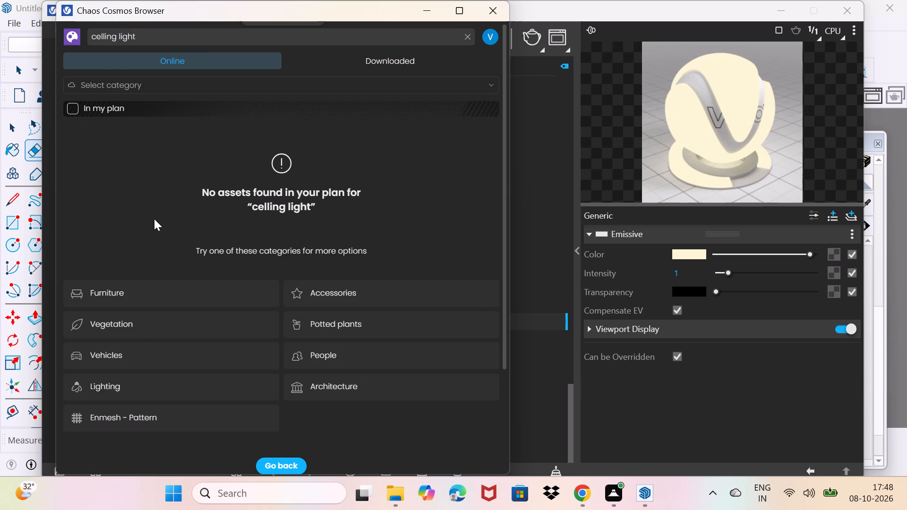
left_click(126, 108)
left_click(124, 94)
left_click(148, 43)
Clear the search text and filter the online library to the Lighting category of 3D Models.
key("BackSpace")
key("BackSpace")
key("BackSpace")
key("BackSpace")
key("BackSpace")
key("BackSpace")
key("BackSpace")
key("BackSpace")
key("BackSpace")
key("BackSpace")
key("BackSpace")
key("BackSpace")
key("BackSpace")
key("BackSpace")
key("BackSpace")
key("BackSpace")
key("BackSpace")
key("BackSpace")
key("BackSpace")
key("BackSpace")
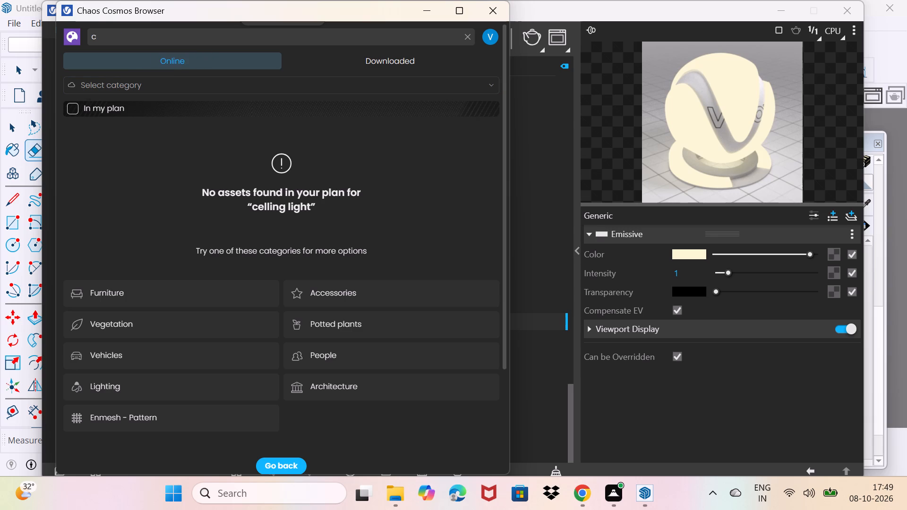
key("l")
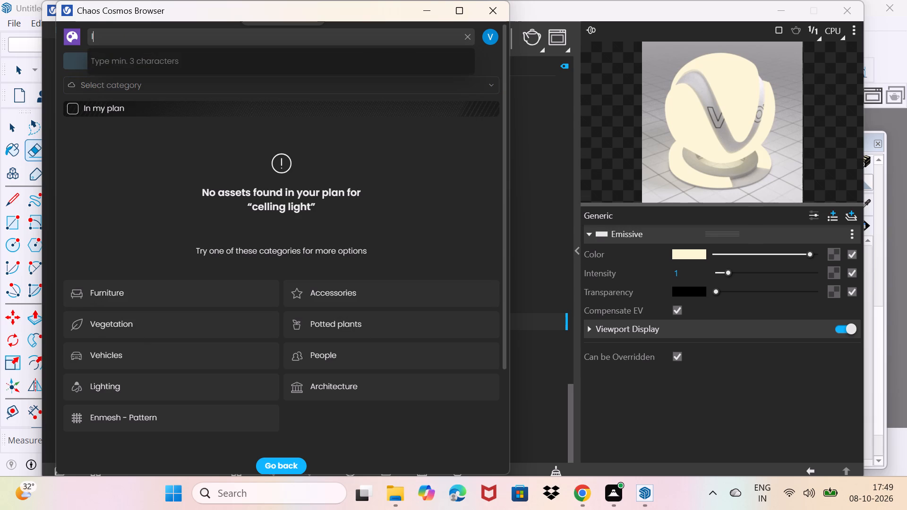
left_click(132, 87)
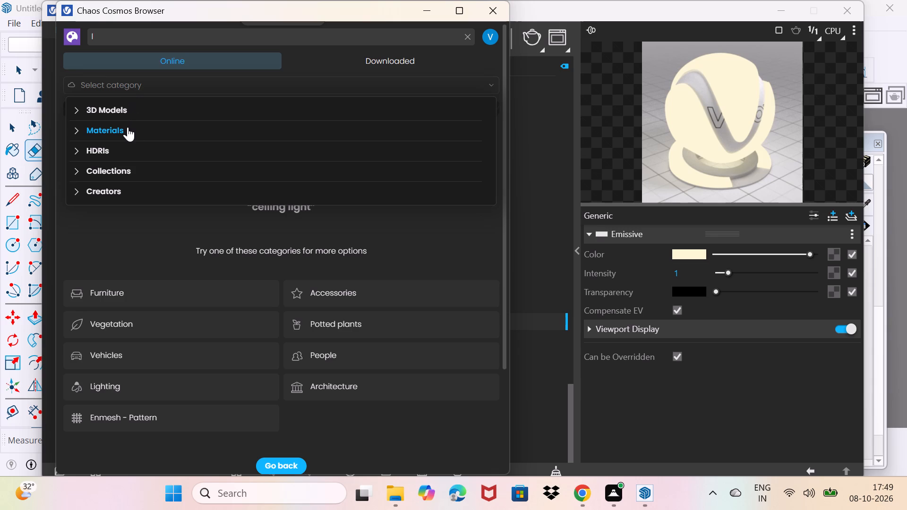
left_click(127, 109)
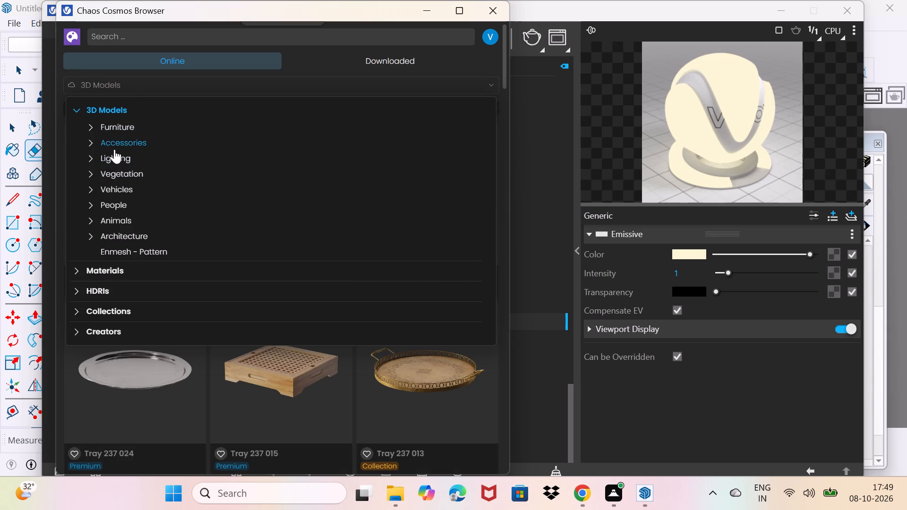
left_click(115, 156)
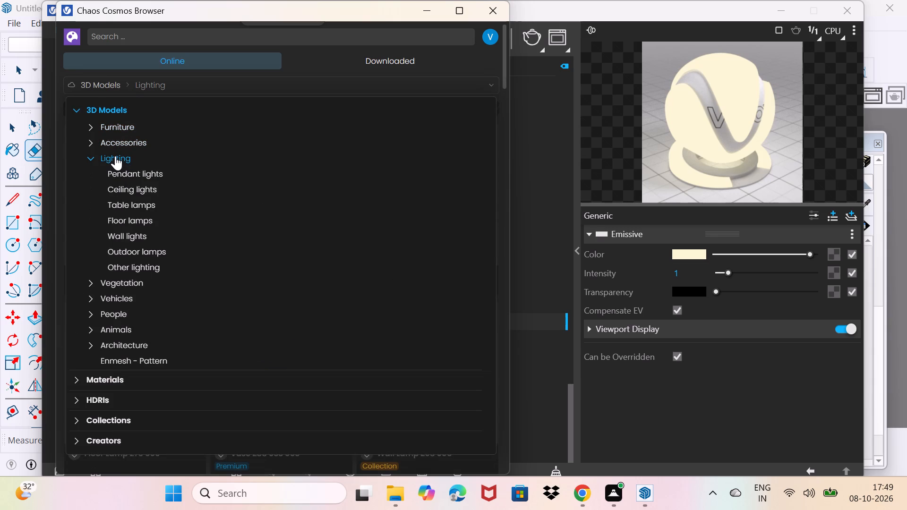
Search the online library again for "celling light".
left_click(131, 36)
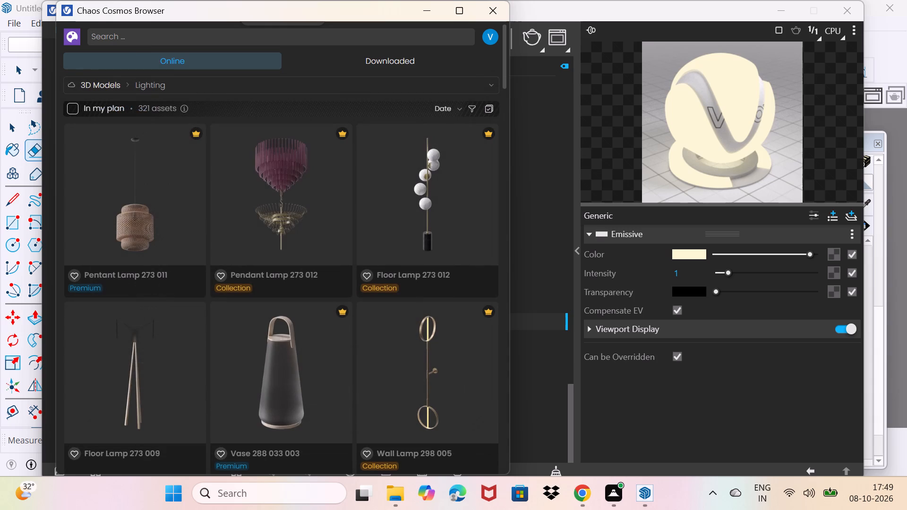
type("celling light")
key("Return")
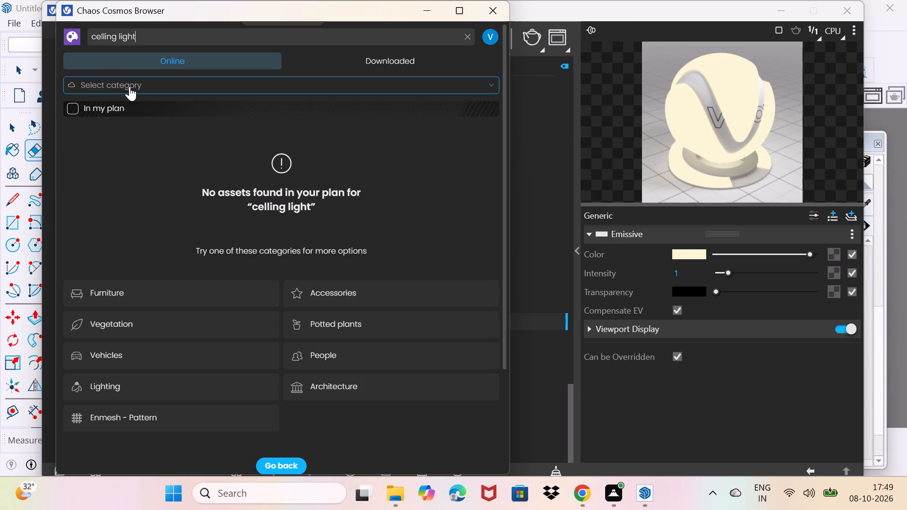
left_click(127, 108)
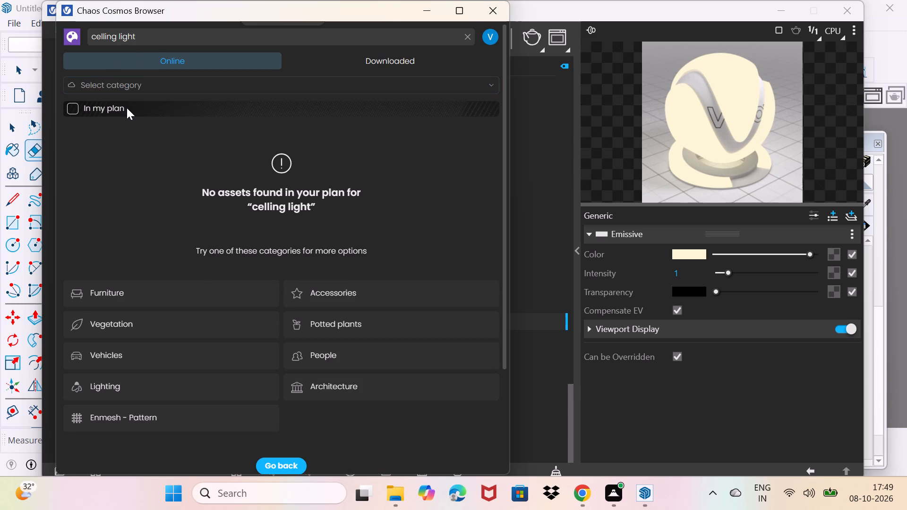
left_click(149, 36)
Filter the online library to the Ceiling lights subcategory of Lighting in 3D Models.
left_click(161, 87)
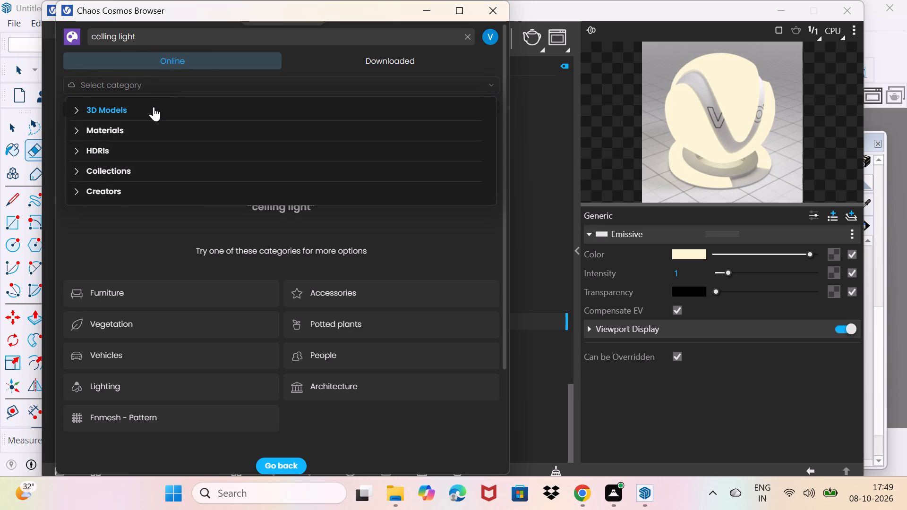
left_click(154, 107)
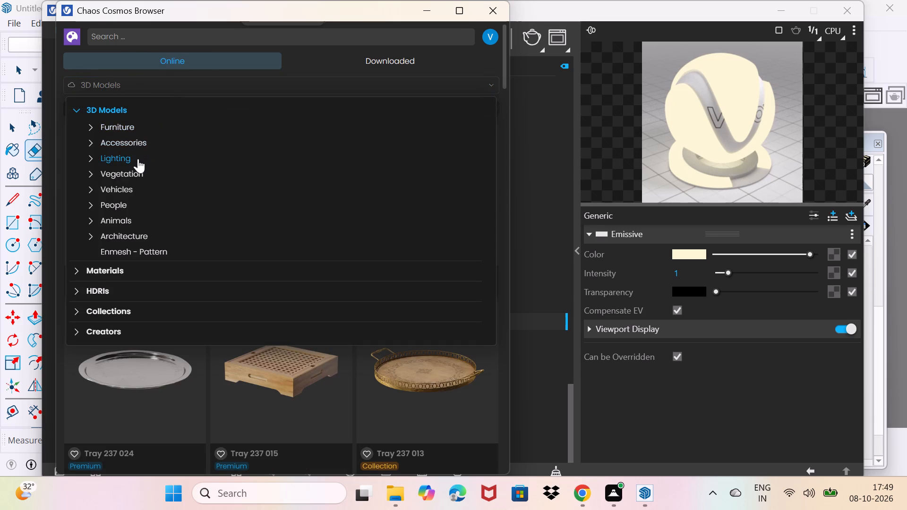
left_click(138, 159)
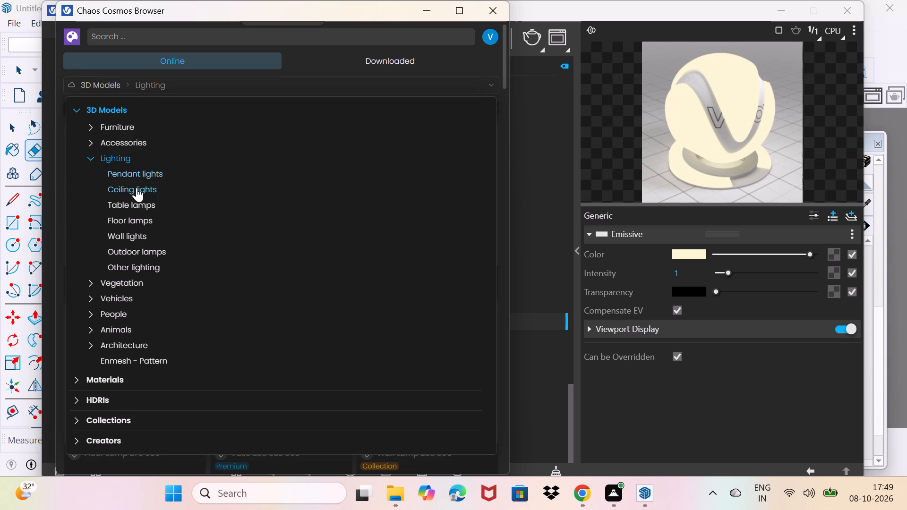
left_click(129, 187)
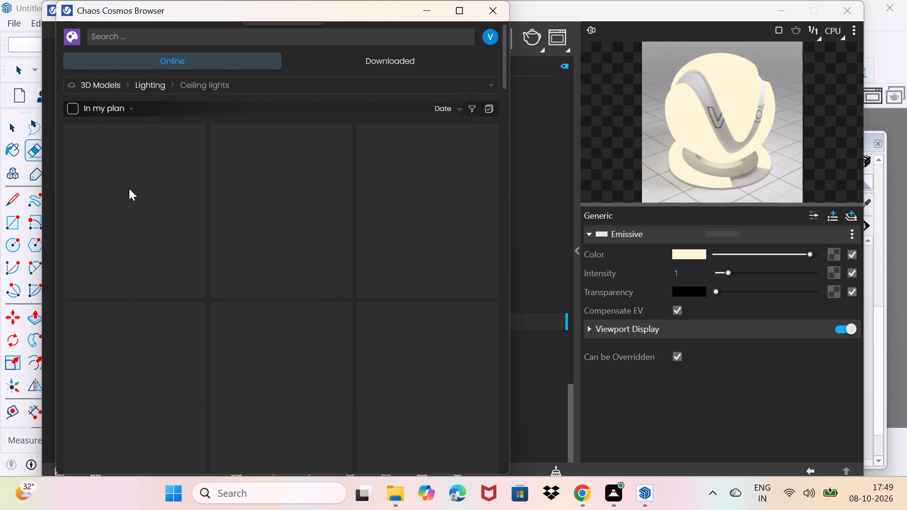
Browse the ceiling light models for a fixture that suits the recessed ceiling.
scroll(210, 238, "down", 6)
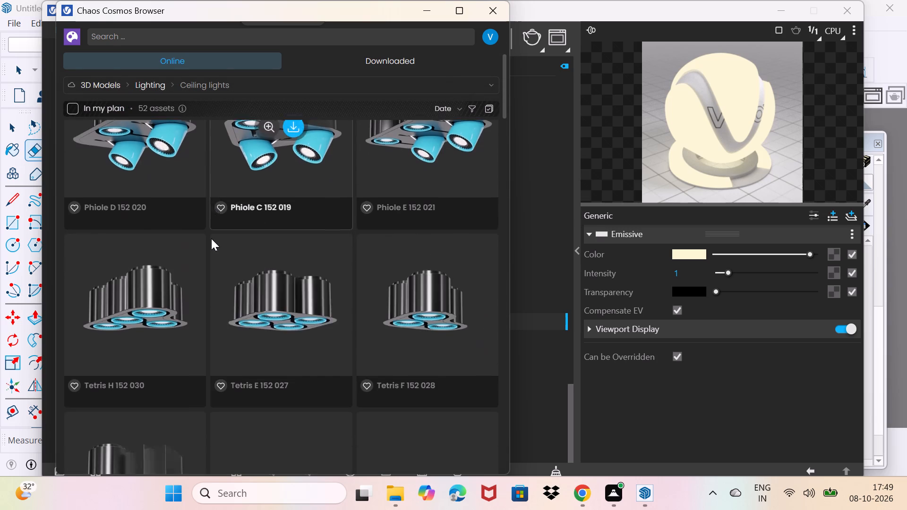
scroll(214, 234, "down", 8)
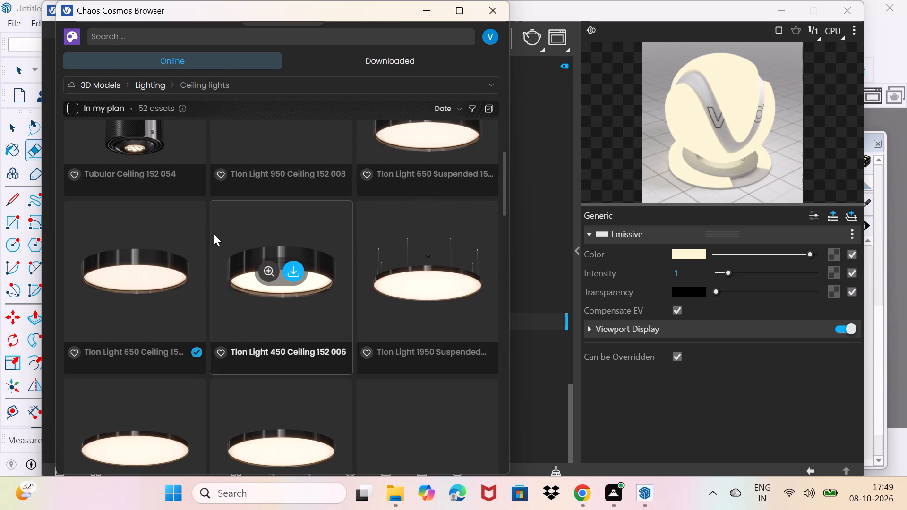
scroll(214, 234, "down", 7)
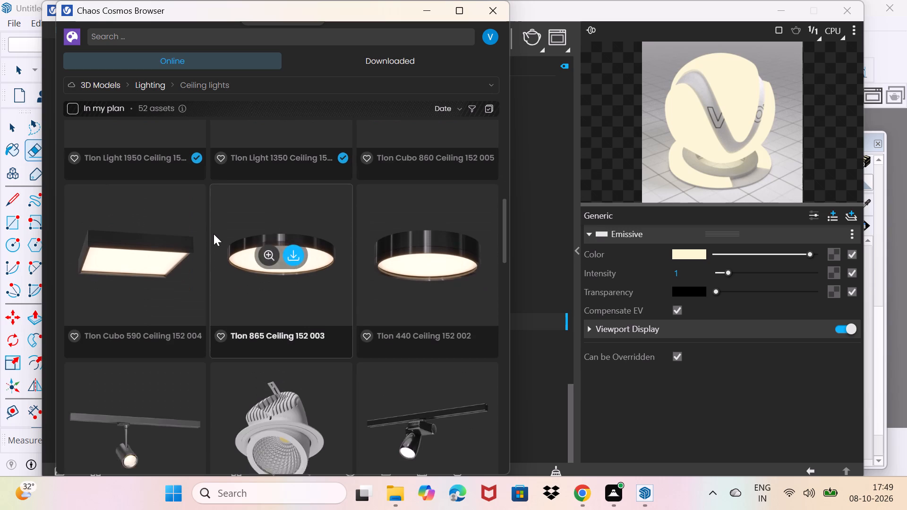
scroll(214, 234, "down", 4)
scroll(214, 234, "up", 1)
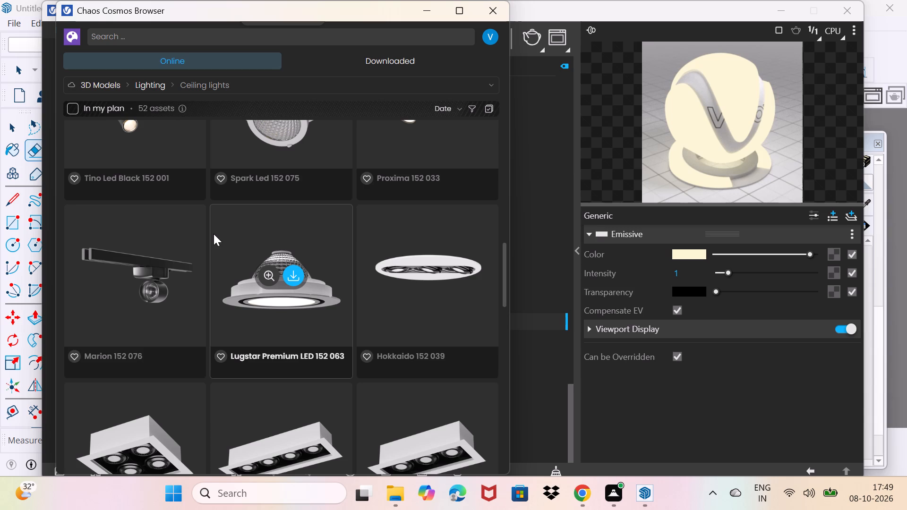
scroll(214, 234, "down", 9)
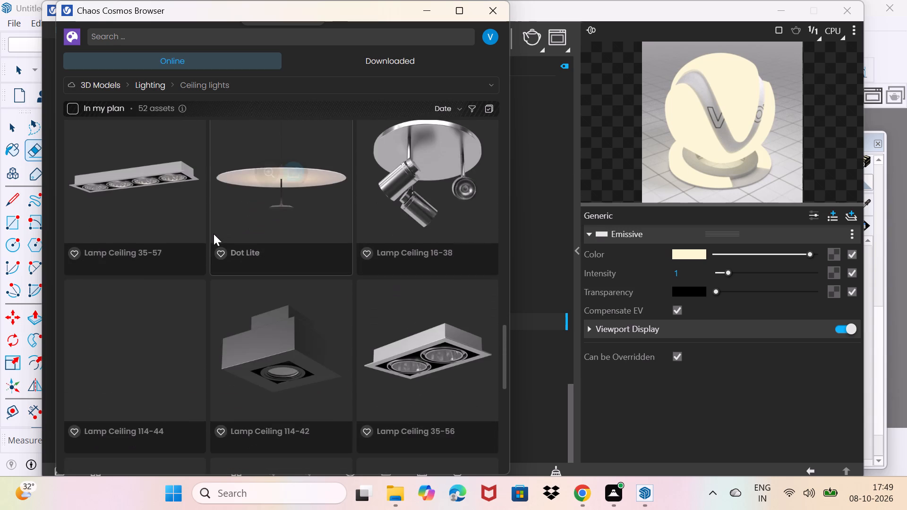
scroll(214, 234, "down", 11)
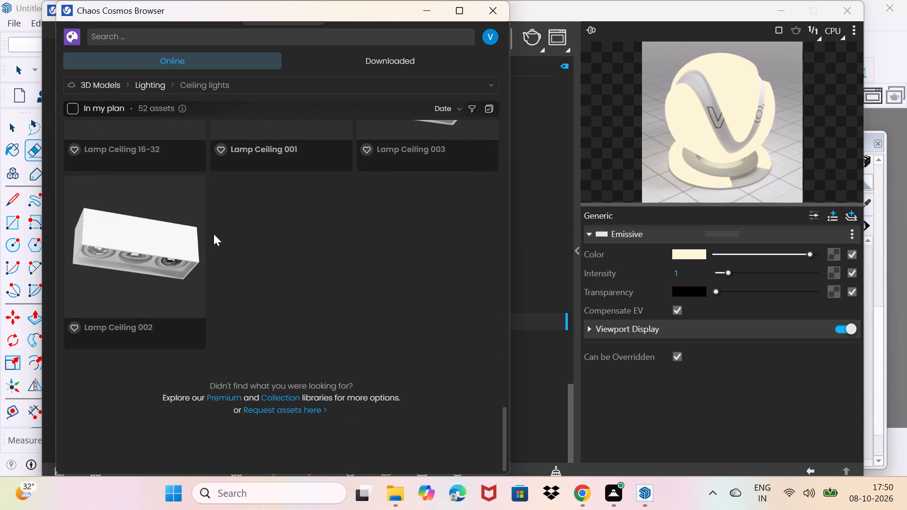
scroll(214, 234, "down", 1)
scroll(214, 234, "up", 19)
scroll(213, 233, "up", 6)
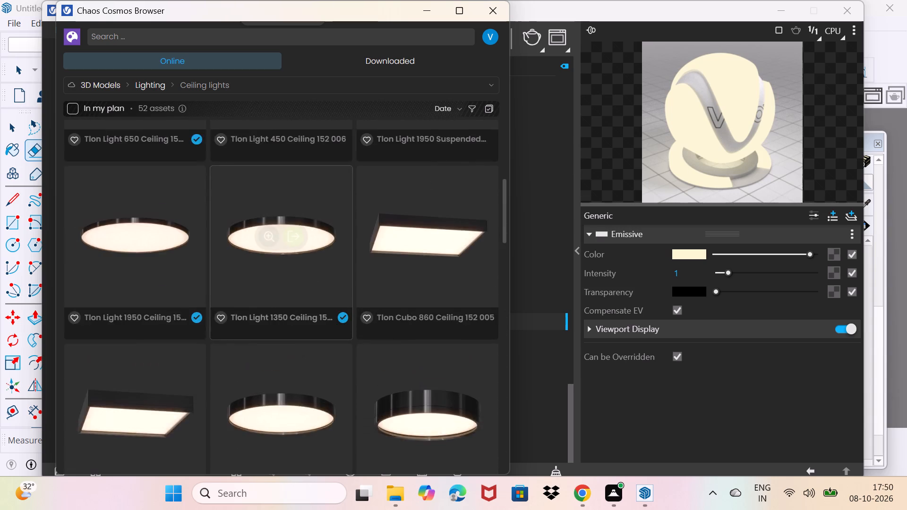
scroll(213, 233, "up", 3)
scroll(213, 233, "down", 2)
scroll(213, 233, "up", 1)
scroll(213, 233, "down", 3)
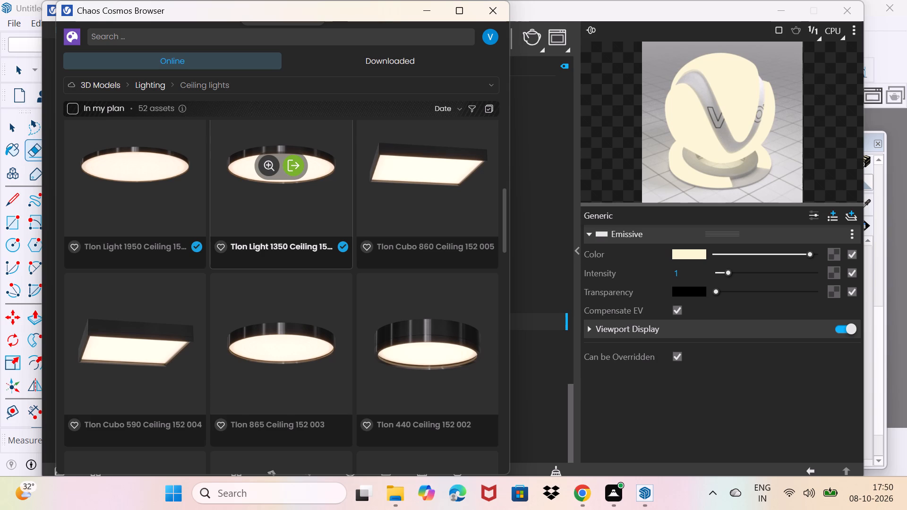
Import Tlon Light 1350 Ceiling 152 009 and place one on the underside of the recessed ceiling panel.
left_click(302, 174)
left_click_drag(293, 171, 351, 175)
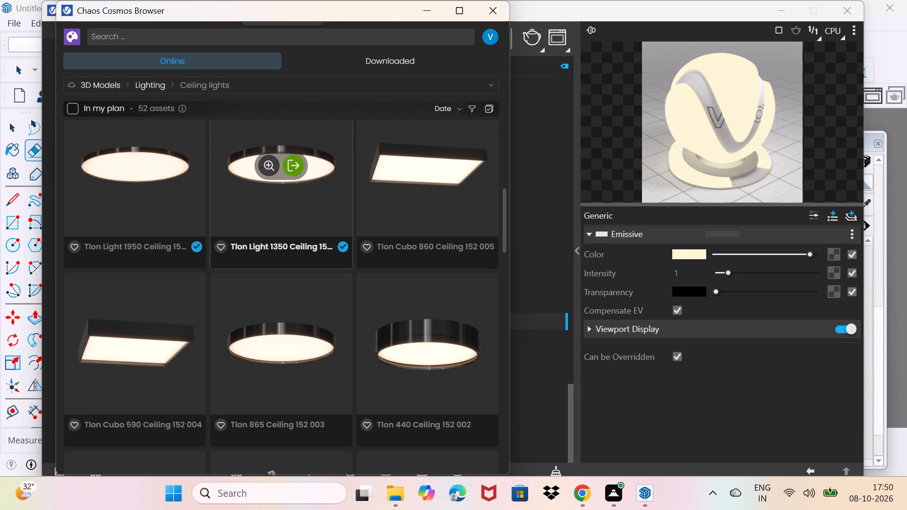
left_click(296, 172)
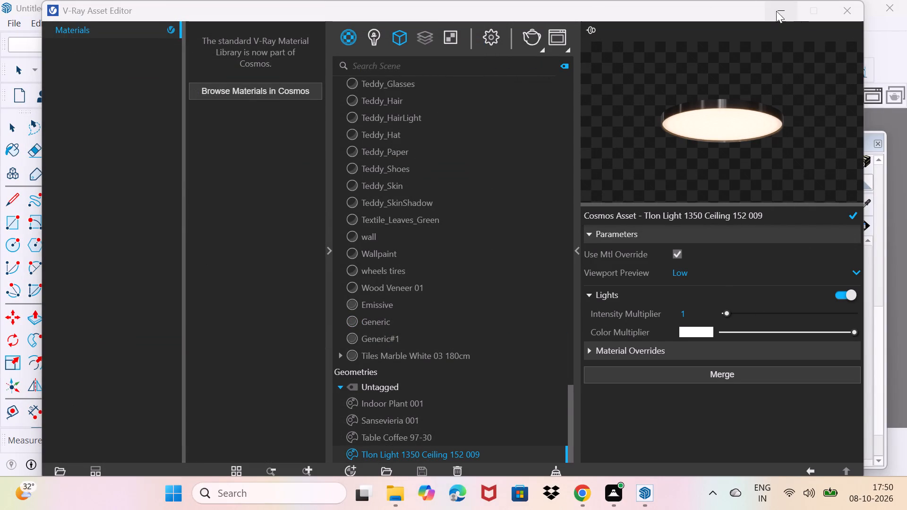
left_click(782, 9)
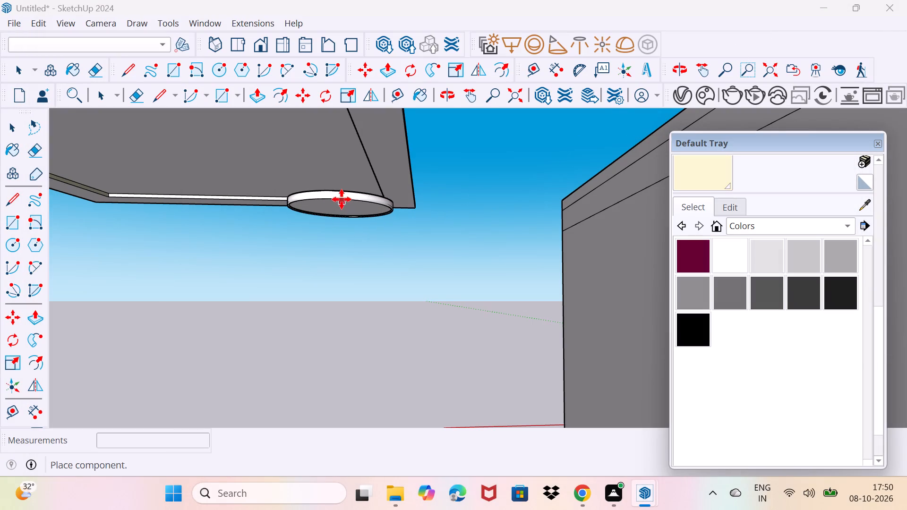
middle_click_drag(349, 201, 392, 231)
scroll(392, 231, "down", 3)
middle_click_drag(386, 232, 362, 195)
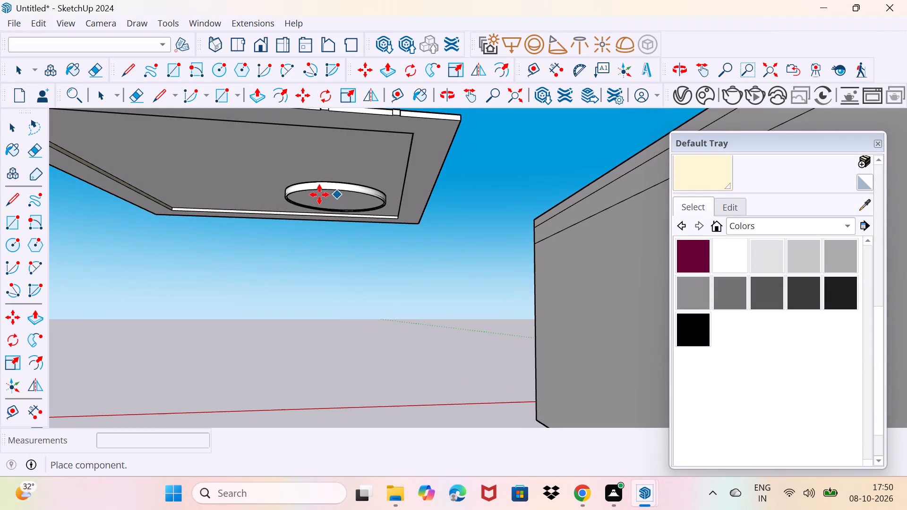
left_click(295, 183)
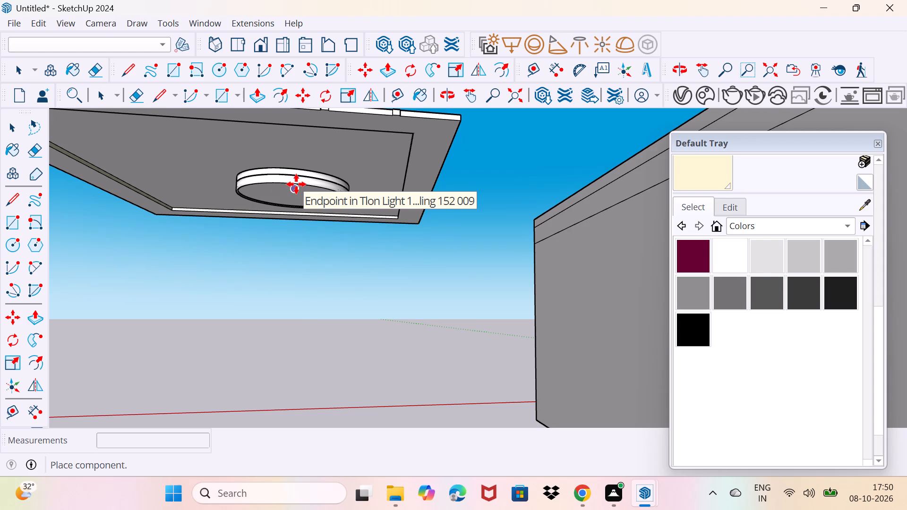
scroll(296, 184, "up", 2)
key("space")
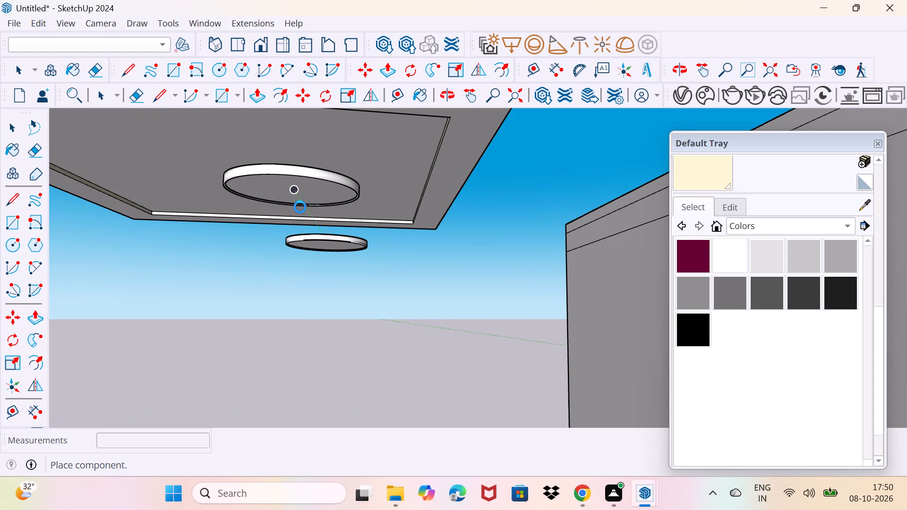
middle_click_drag(298, 221, 279, 145)
scroll(298, 221, "up", 1)
key("Escape")
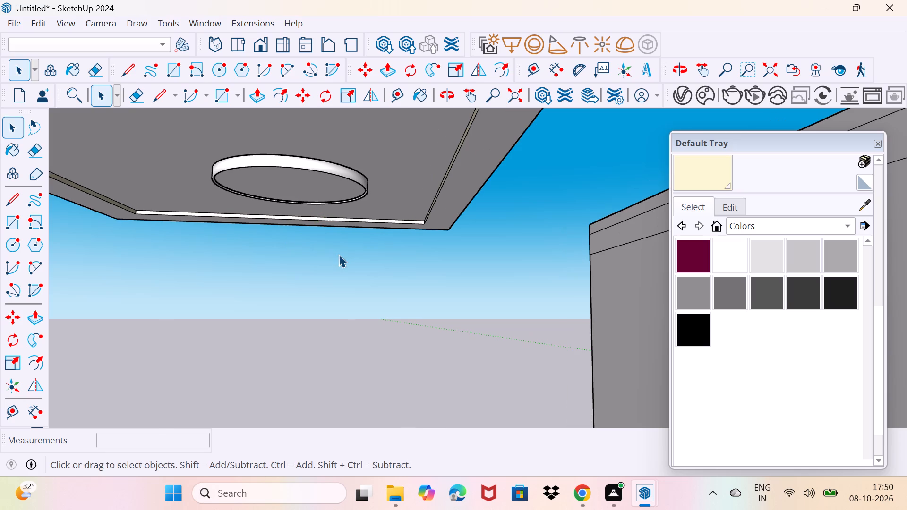
Scale the placed ceiling light down uniformly to a factor of about 0.12.
middle_click_drag(330, 212, 325, 181)
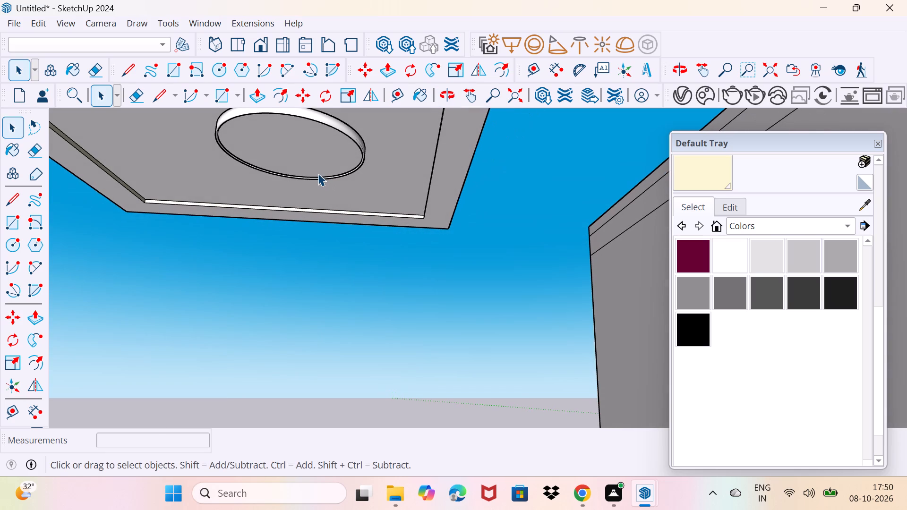
middle_click_drag(318, 173, 344, 250, "shift")
left_click(336, 220)
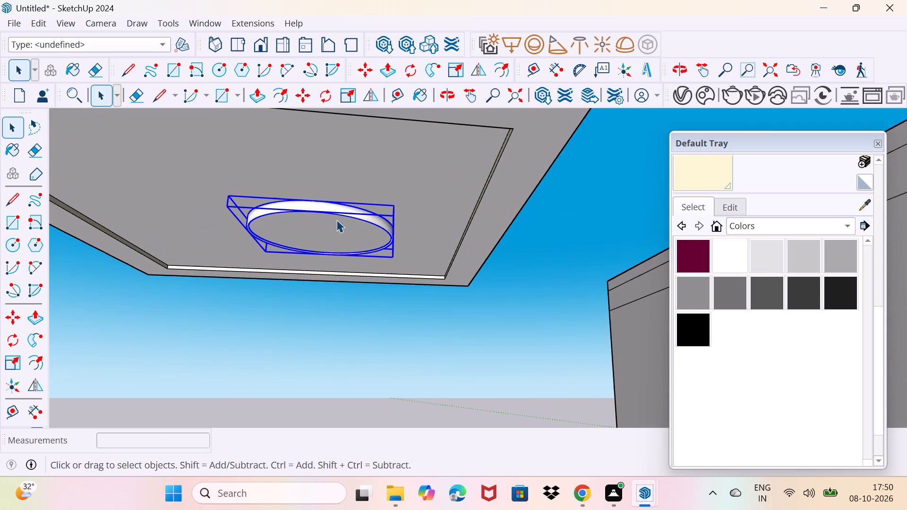
key("s")
middle_click_drag(326, 214, 309, 145)
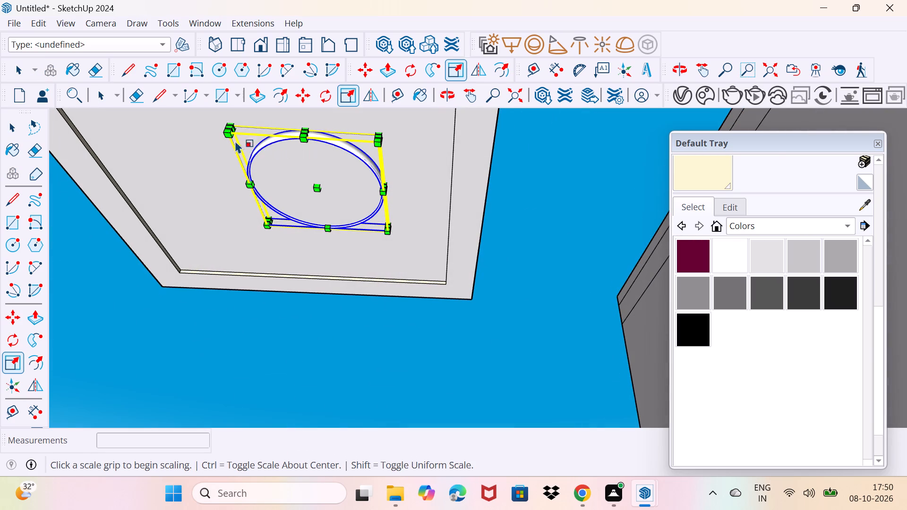
left_click_drag(230, 131, 379, 226)
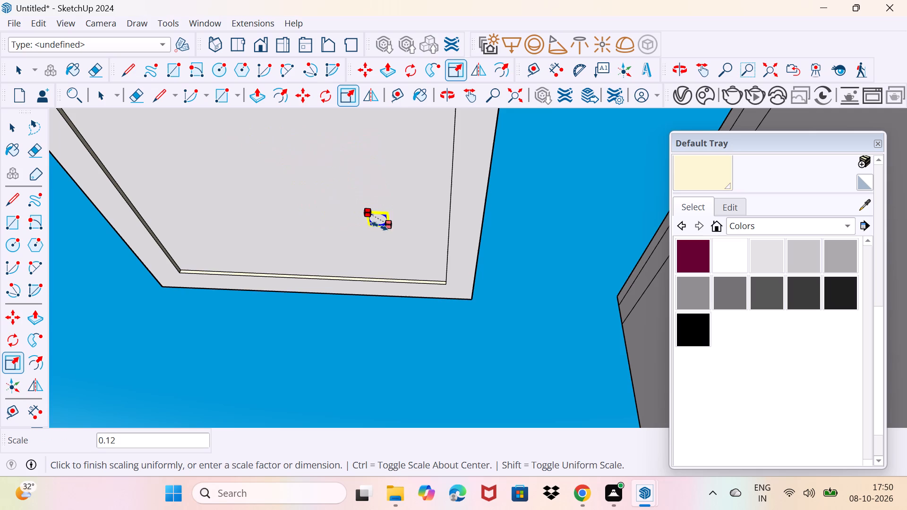
left_click_drag(379, 226, 391, 233)
scroll(383, 221, "up", 3)
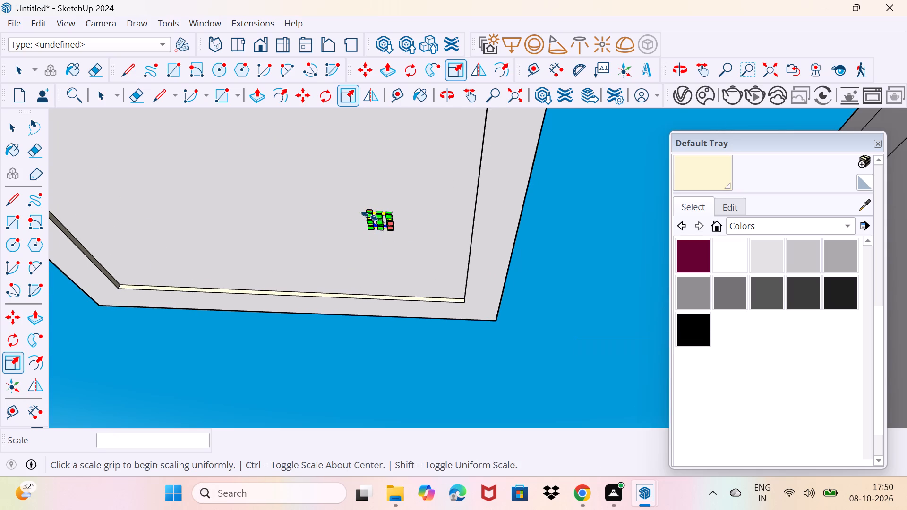
scroll(369, 216, "up", 12)
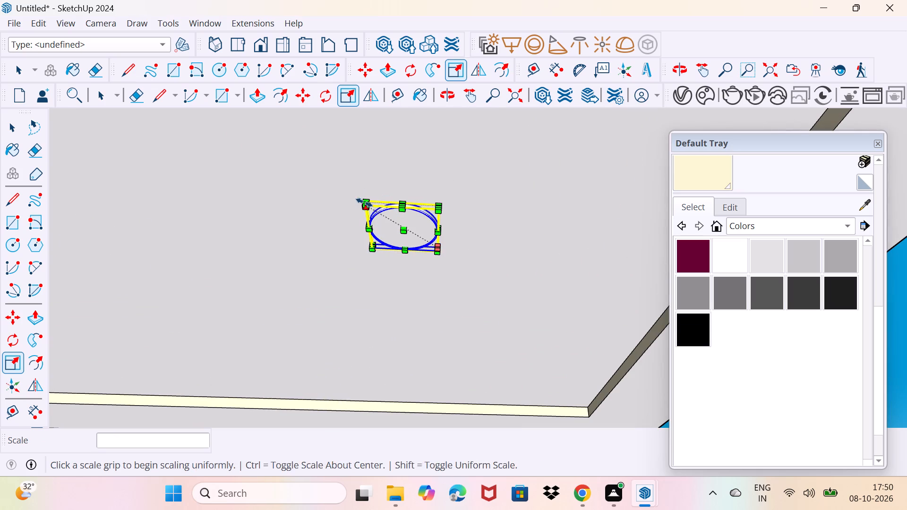
scroll(380, 214, "down", 10)
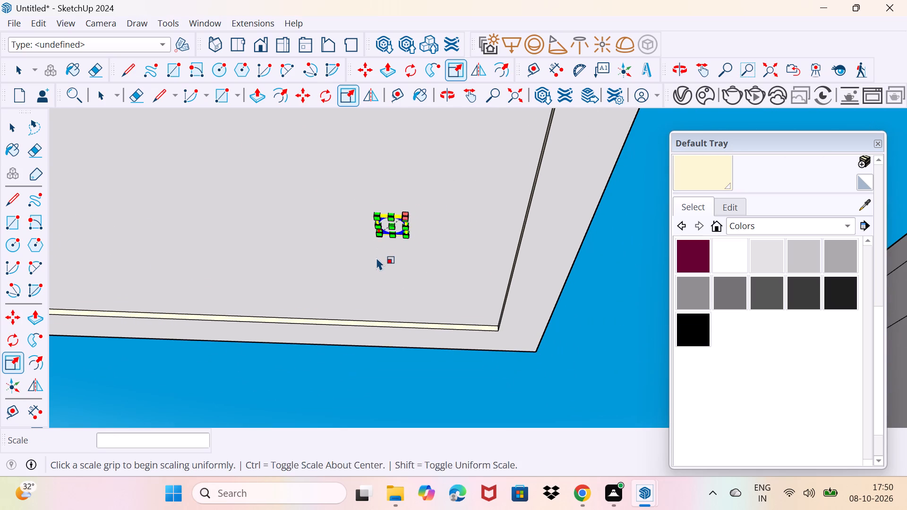
left_click(376, 258)
Move the small ceiling light about 4' 1" onto the ceiling's outer border, near the corner of the recess.
key("m")
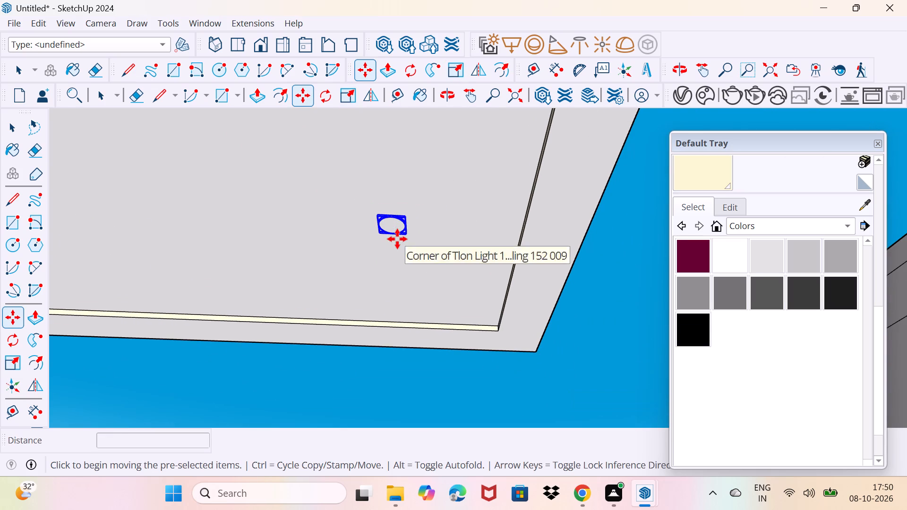
left_click(409, 238)
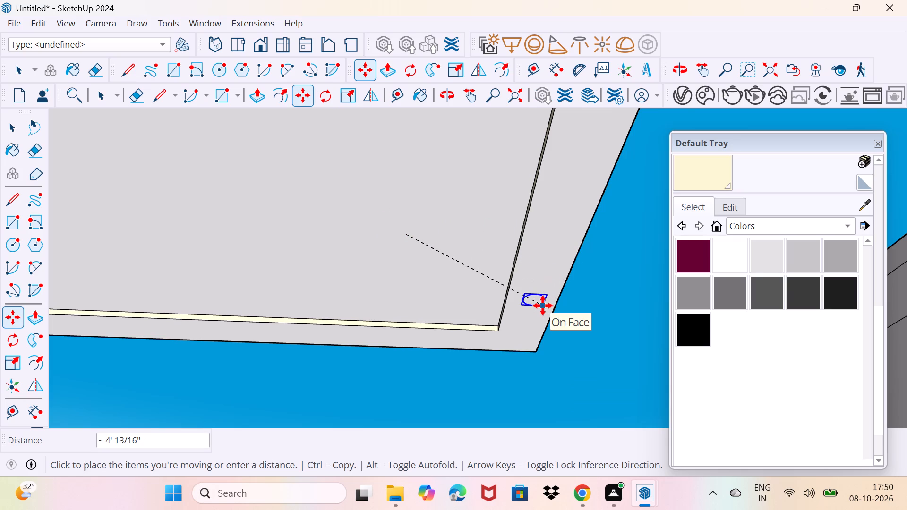
middle_click_drag(543, 306, 480, 352)
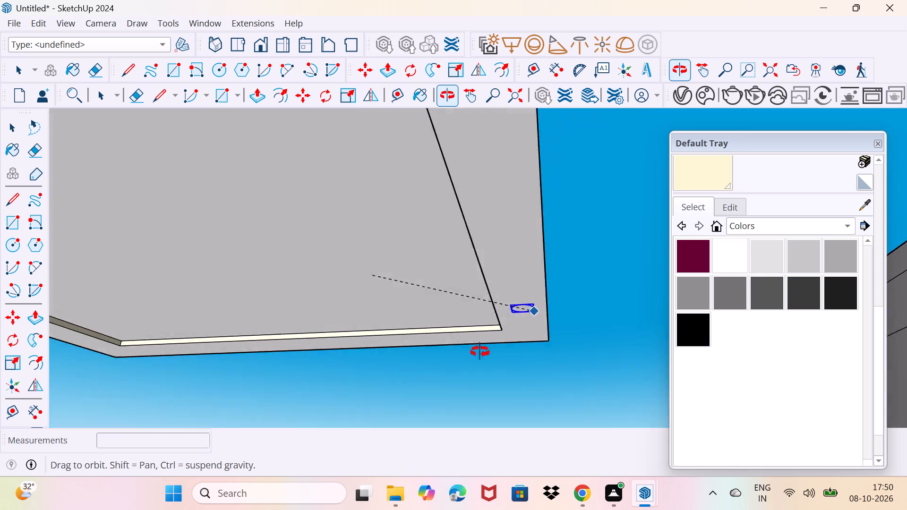
middle_click_drag(480, 352, 426, 374)
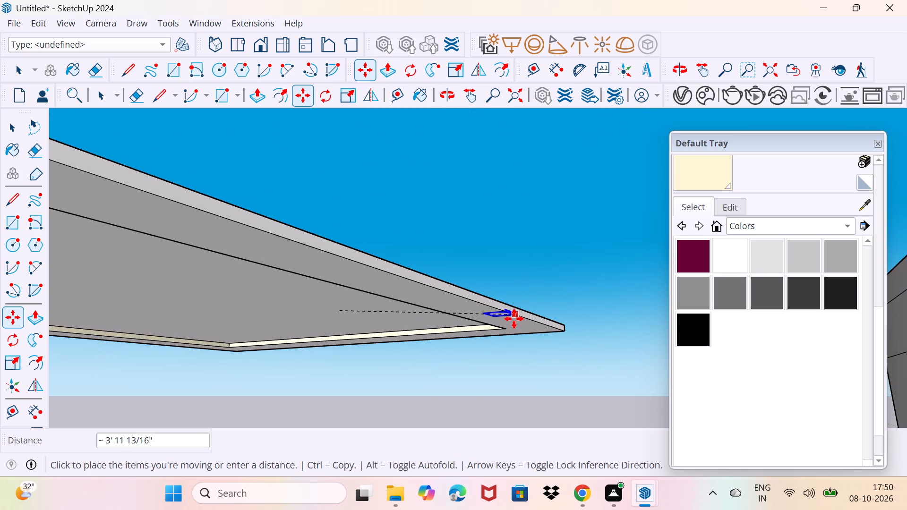
middle_click_drag(518, 331, 557, 277)
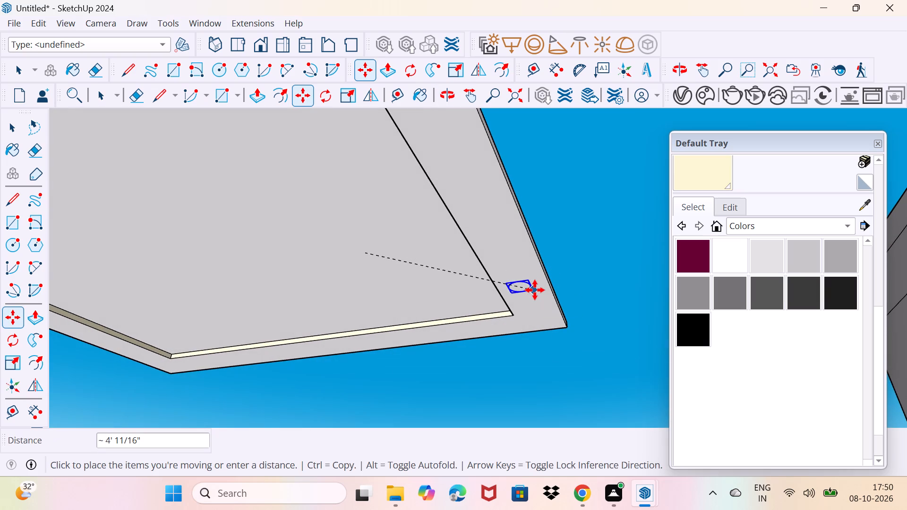
left_click(535, 290)
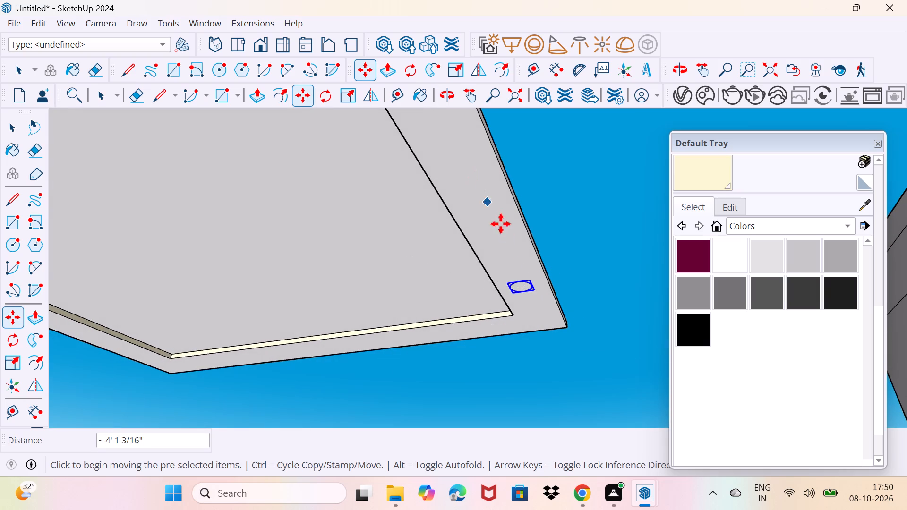
Copy the small ceiling light three times in a row along the same border, spaced about 4' 9", 3' 8" and 2' 11".
left_click(543, 290)
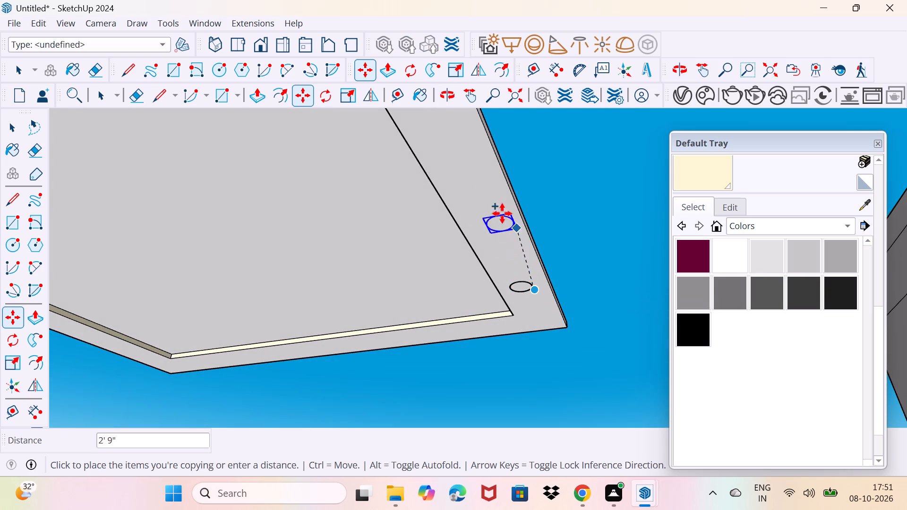
middle_click_drag(476, 185, 508, 252, "shift")
scroll(508, 251, "down", 1)
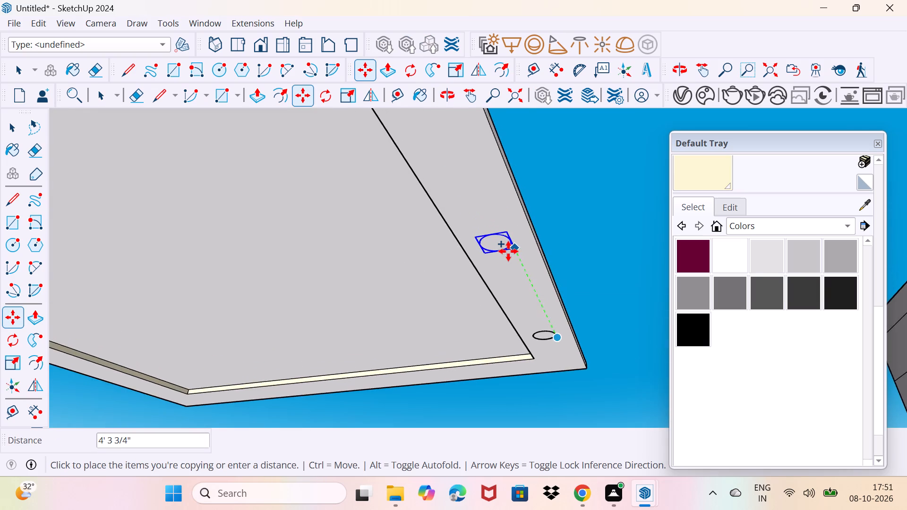
scroll(508, 251, "down", 11)
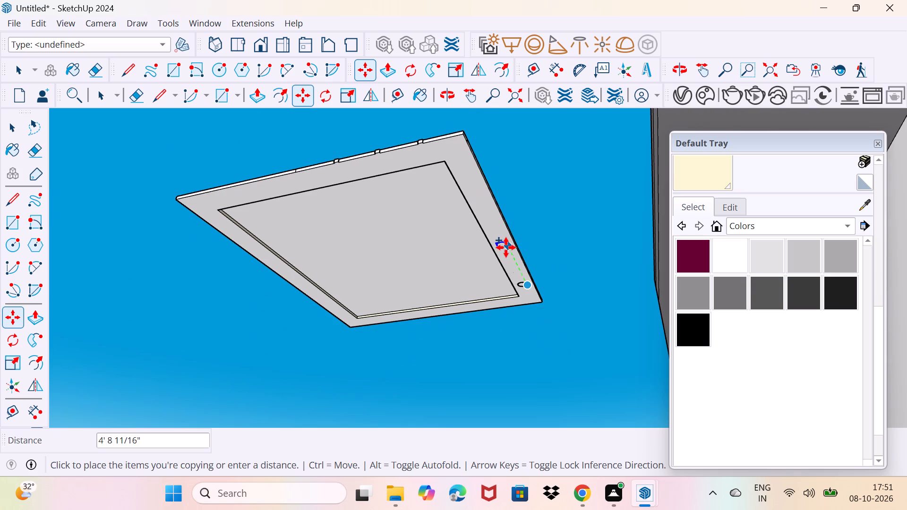
left_click(505, 247)
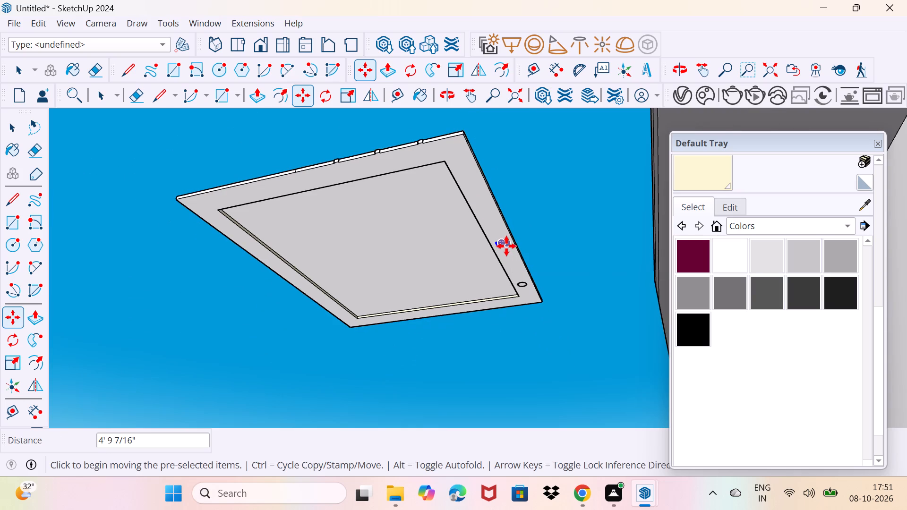
left_click(506, 246)
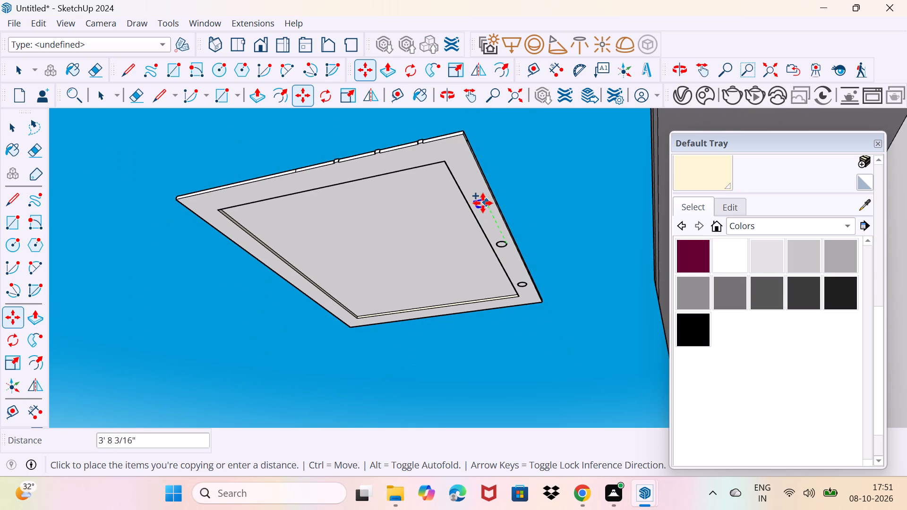
left_click(482, 199)
left_click(486, 202)
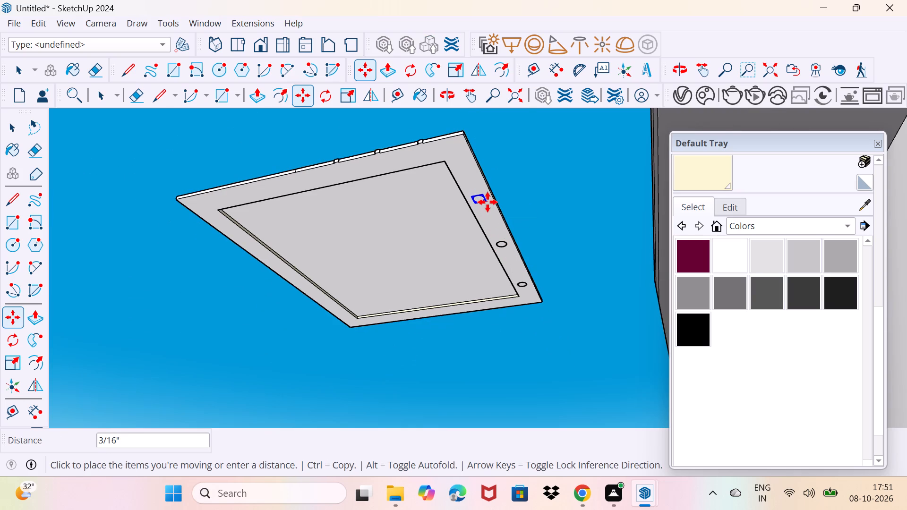
left_click(488, 202, "ctrl")
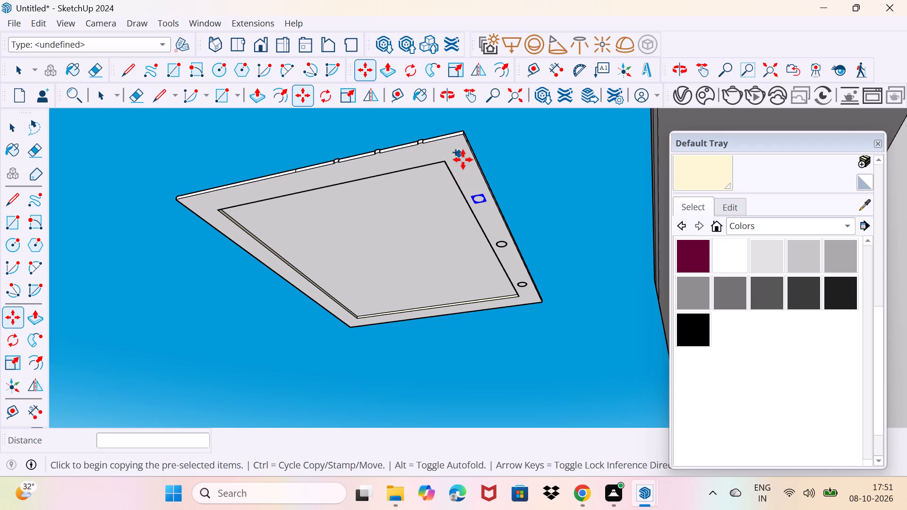
left_click(485, 204)
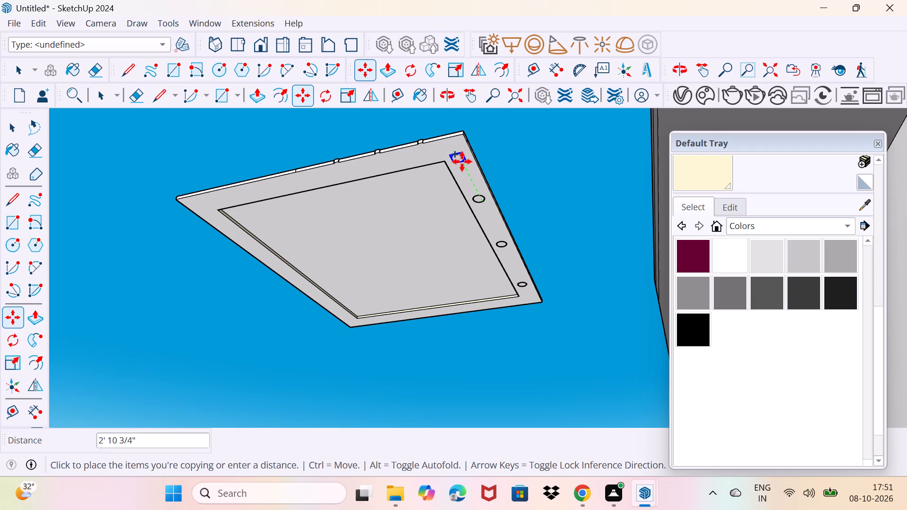
left_click(462, 161)
Copy the light at the far end of the row toward the ceiling's adjacent border.
middle_click_drag(465, 212, 509, 217)
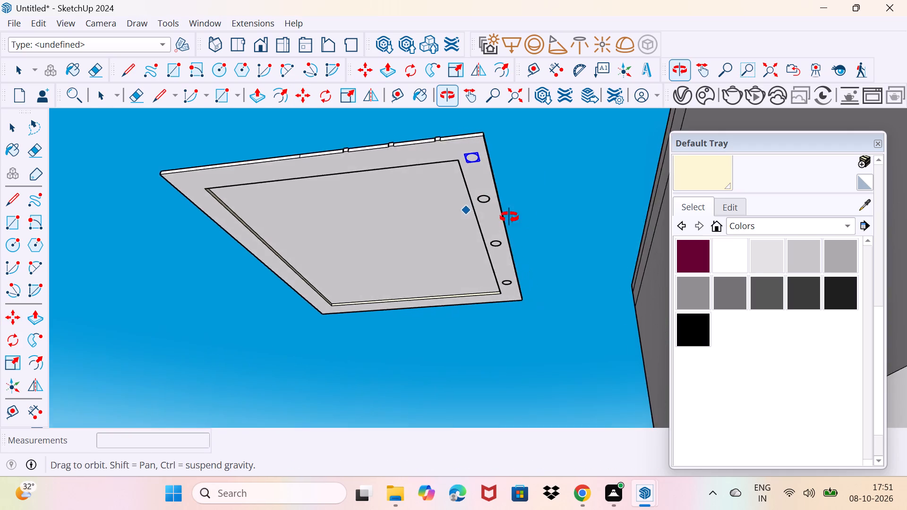
middle_click_drag(509, 217, 558, 173)
middle_click_drag(496, 170, 492, 200)
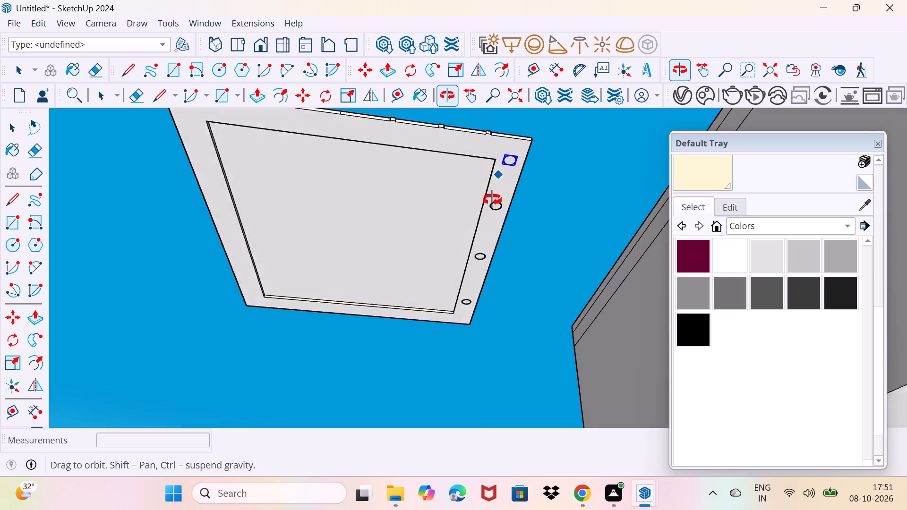
middle_click_drag(492, 200, 487, 201)
scroll(495, 174, "up", 2)
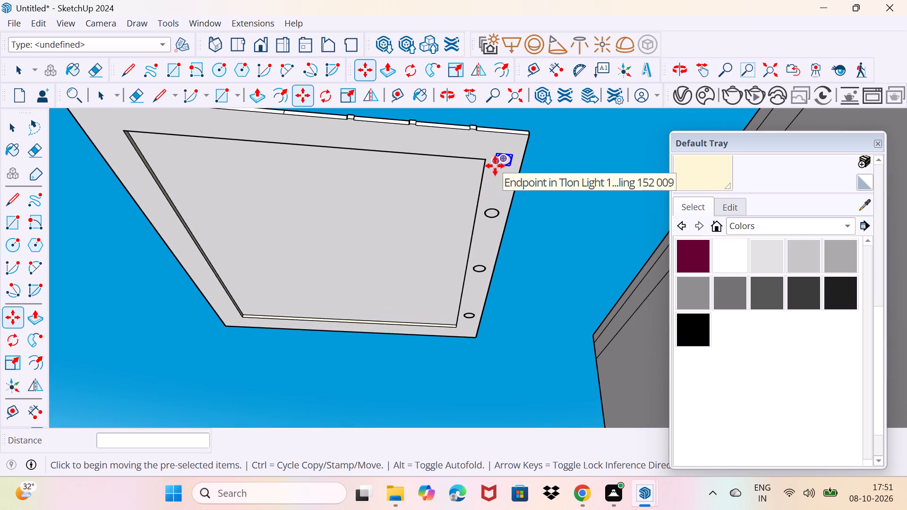
left_click(495, 166)
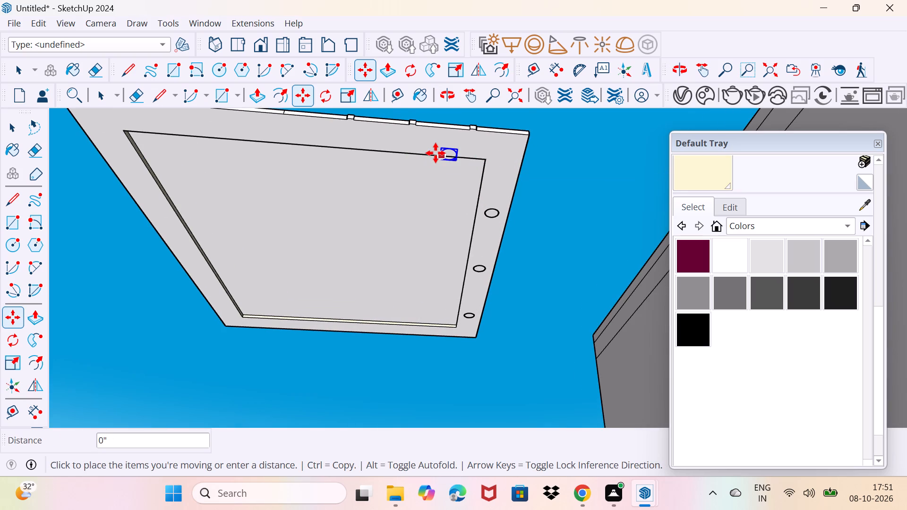
key("ctrl+z")
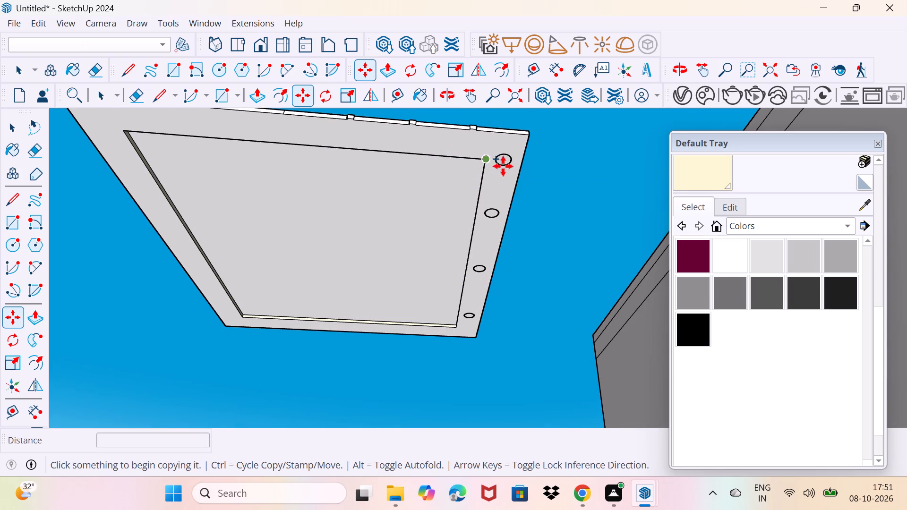
left_click(504, 166)
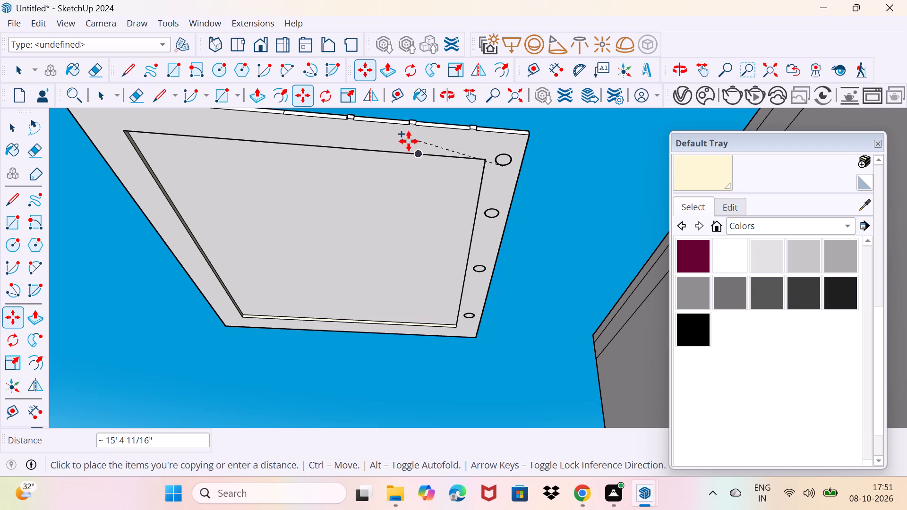
left_click(418, 144)
Move the stray light copy about 15' 11" onto the ceiling's adjacent border, near the corner light.
middle_click_drag(421, 159, 419, 274)
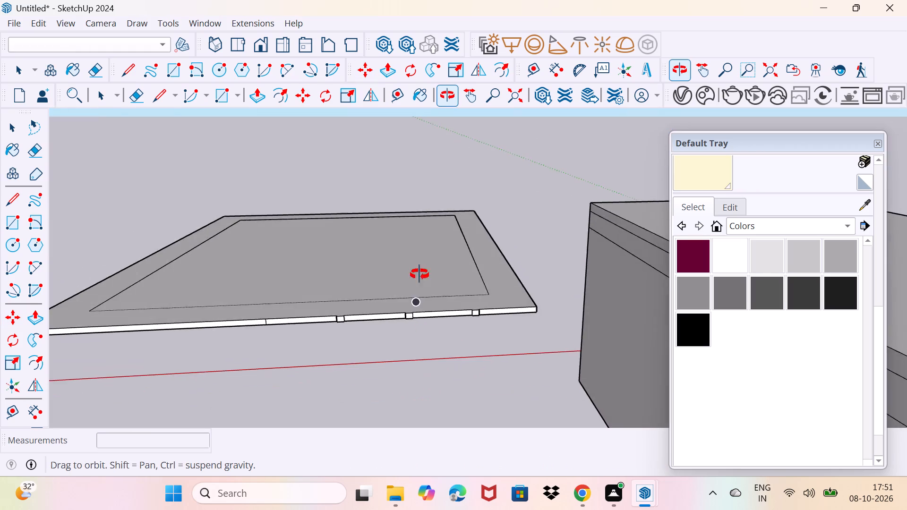
middle_click_drag(419, 274, 419, 252)
scroll(419, 252, "down", 7)
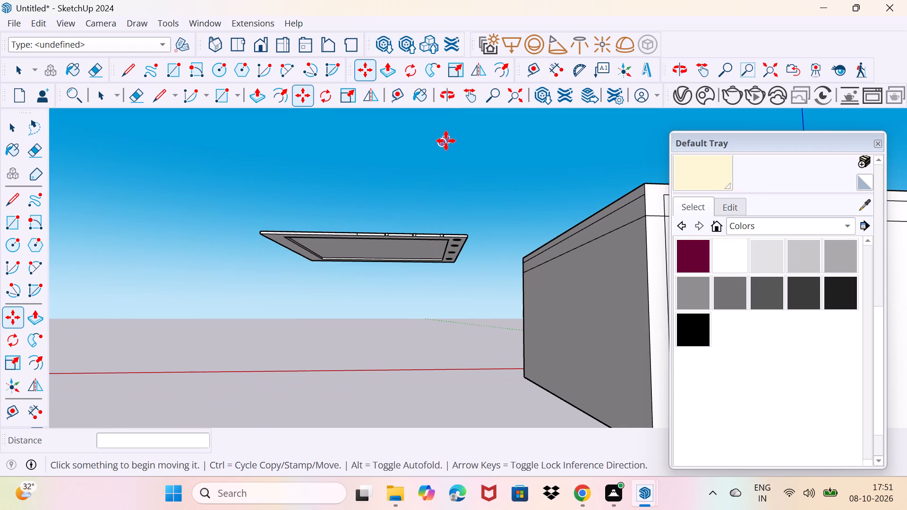
left_click(446, 141)
scroll(440, 144, "up", 2)
scroll(429, 276, "up", 3)
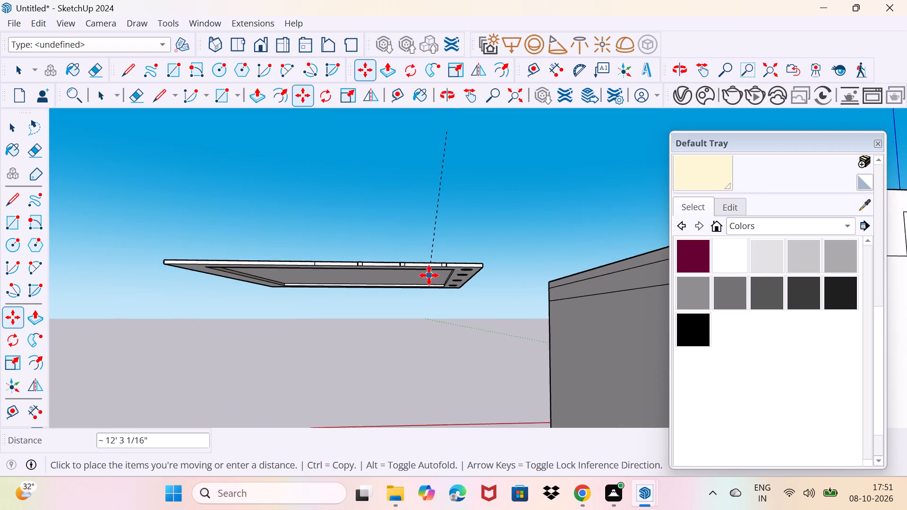
middle_click_drag(431, 271, 438, 204)
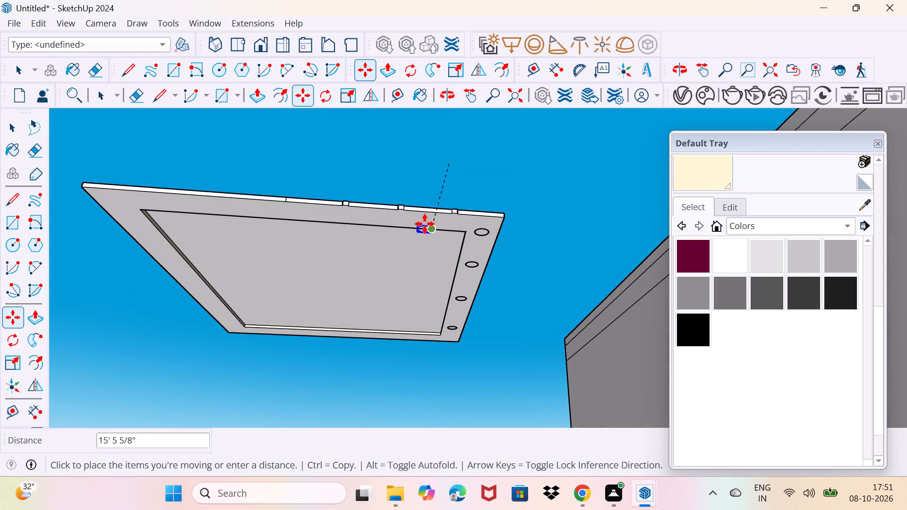
scroll(420, 222, "up", 4)
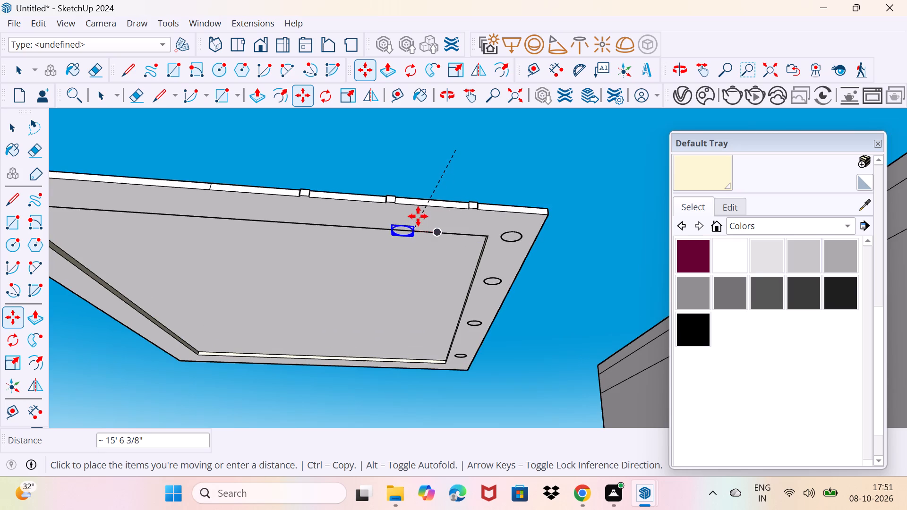
left_click(428, 218)
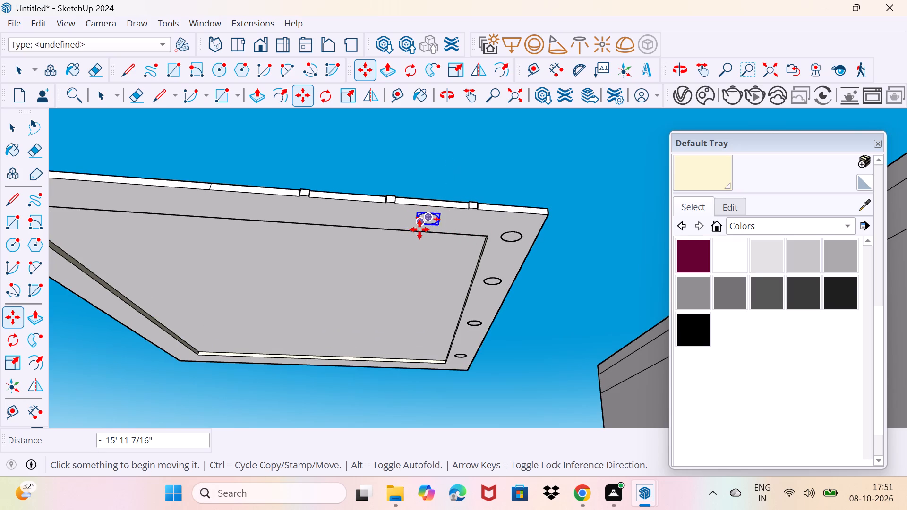
Copy the light three more times along the adjacent border to its far corner, spaced about 3' 4", 3' 9" and 3' 1".
left_click(419, 226)
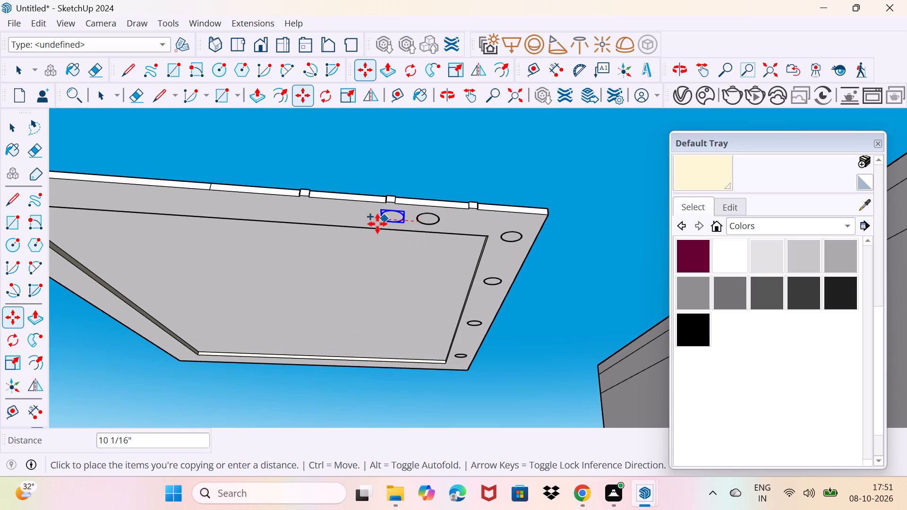
left_click(274, 215)
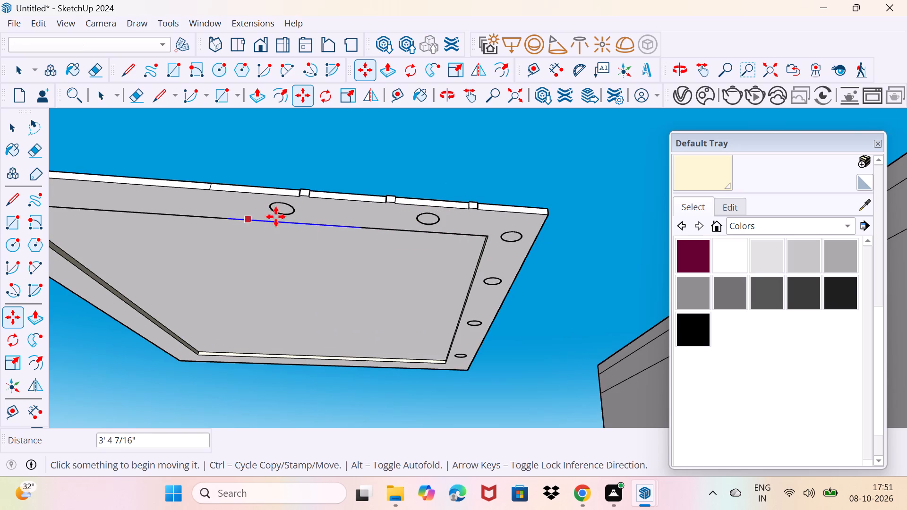
left_click(278, 213)
scroll(180, 209, "down", 2)
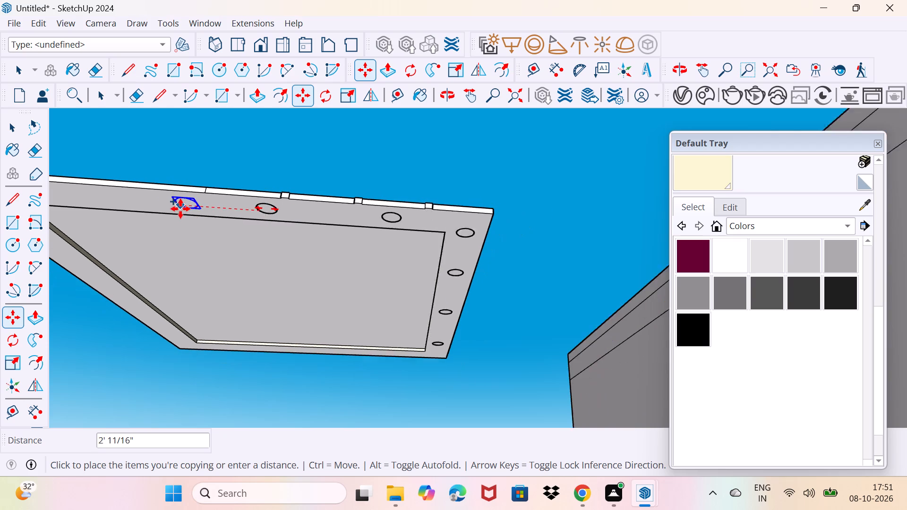
scroll(180, 209, "down", 1)
middle_click_drag(171, 209, 316, 214, "shift")
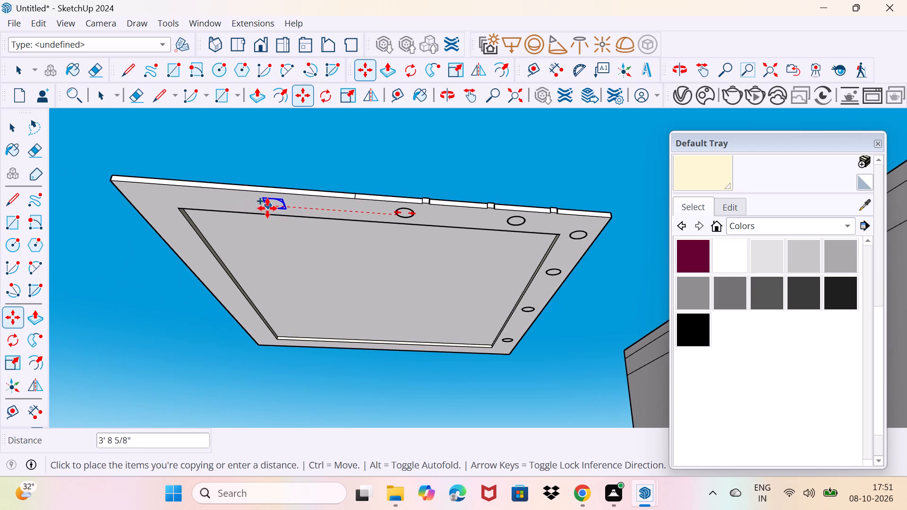
left_click(267, 207)
left_click(267, 207)
left_click(267, 207)
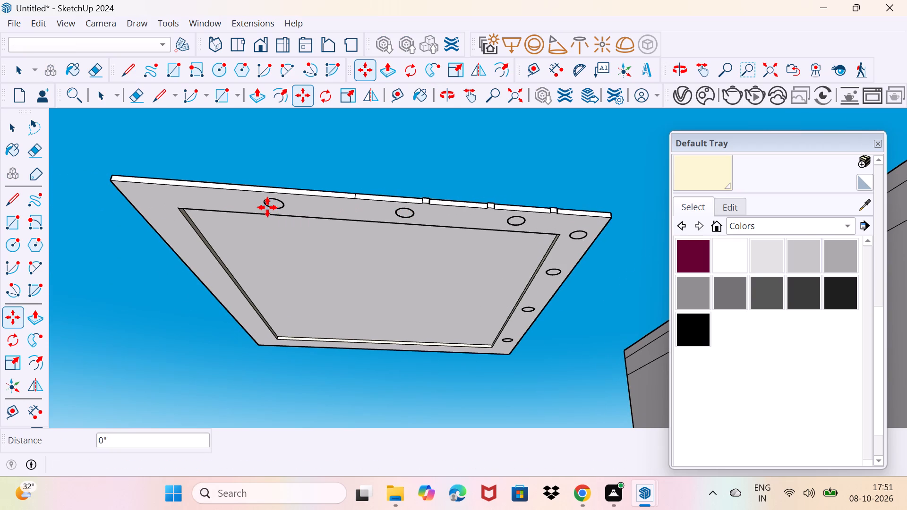
left_click(269, 205)
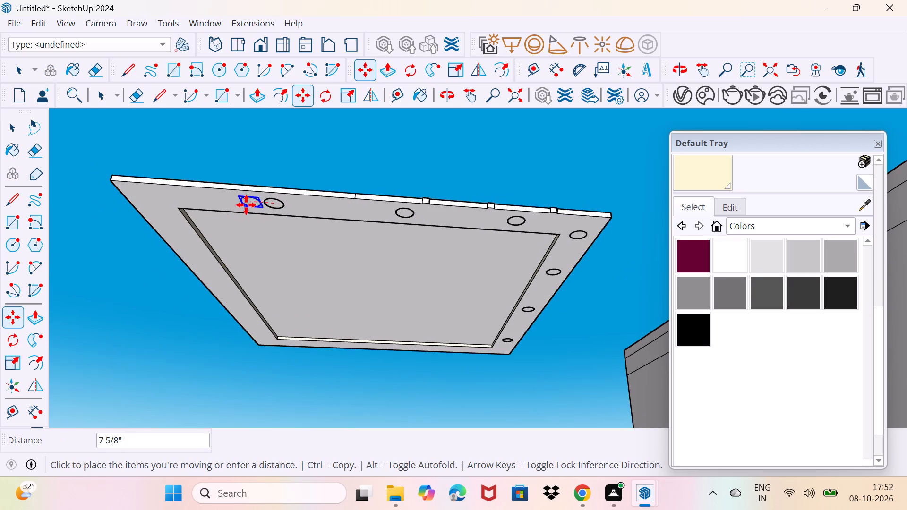
left_click(155, 202)
Copy the last light of the adjacent row about 14' 4" along the green axis to the opposite corner of the border.
middle_click_drag(186, 212, 88, 183)
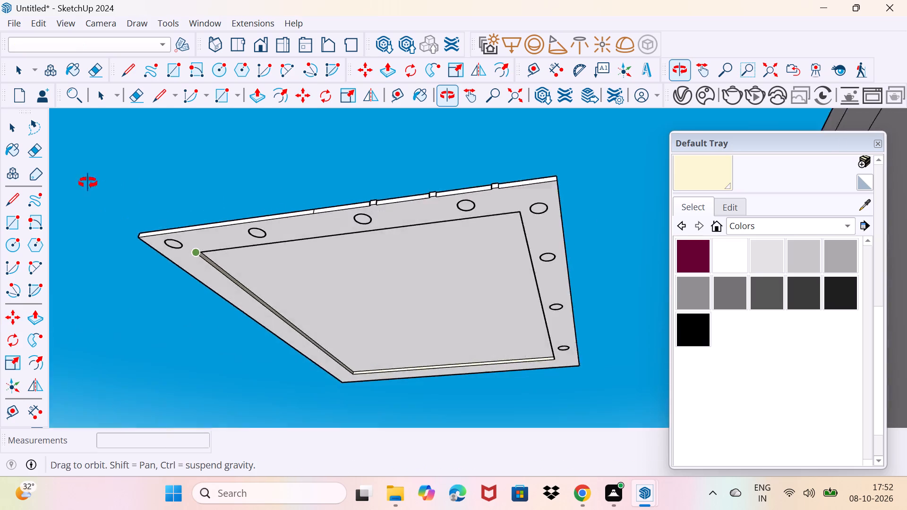
middle_click_drag(88, 183, 57, 181)
scroll(247, 229, "down", 17)
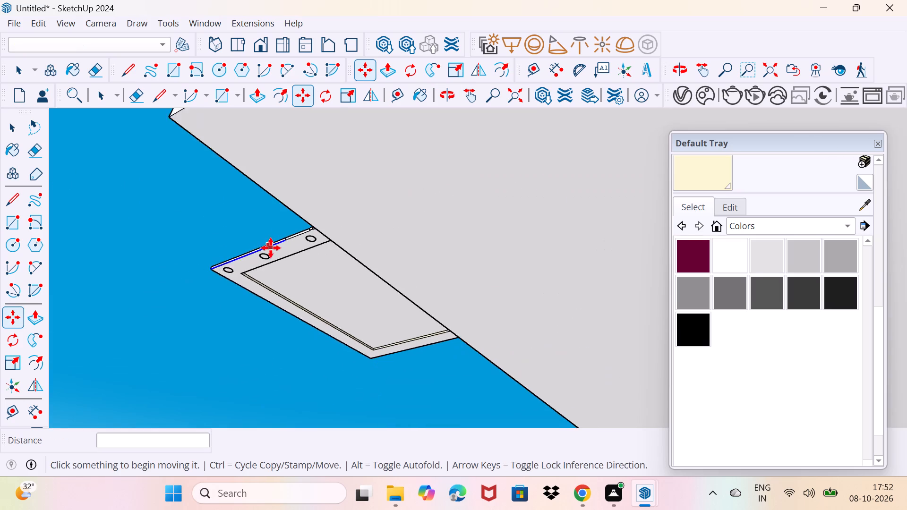
scroll(271, 248, "down", 1)
middle_click_drag(287, 253, 468, 234)
scroll(280, 214, "down", 2)
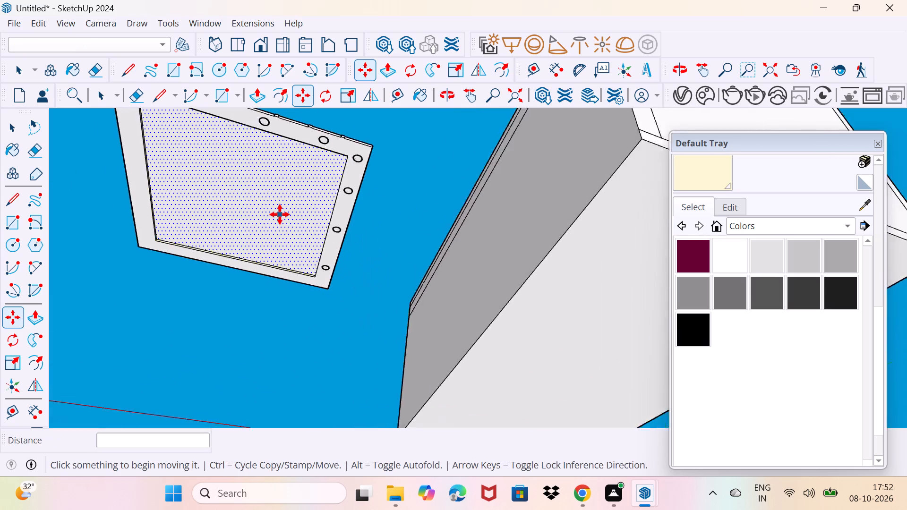
scroll(280, 214, "down", 5)
scroll(199, 158, "up", 1)
middle_click_drag(211, 162, 474, 269)
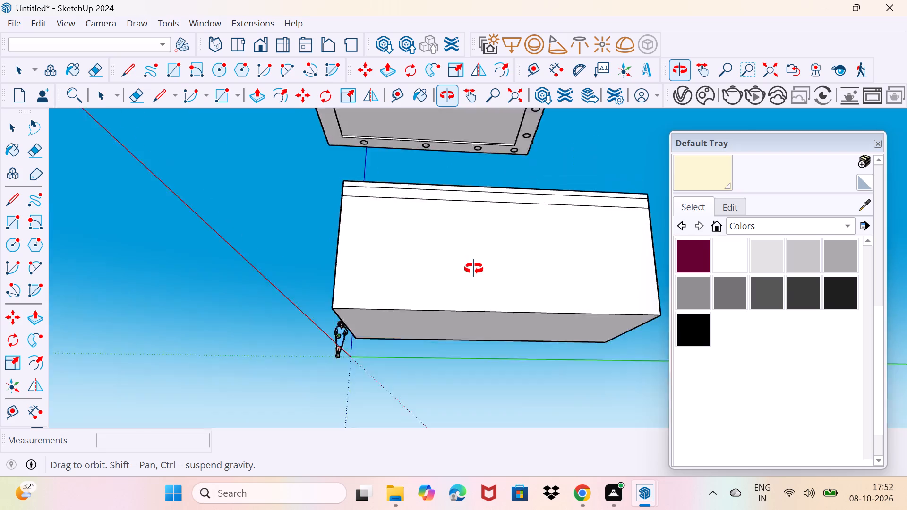
middle_click_drag(474, 269, 480, 279)
scroll(587, 142, "up", 4)
left_click(587, 141)
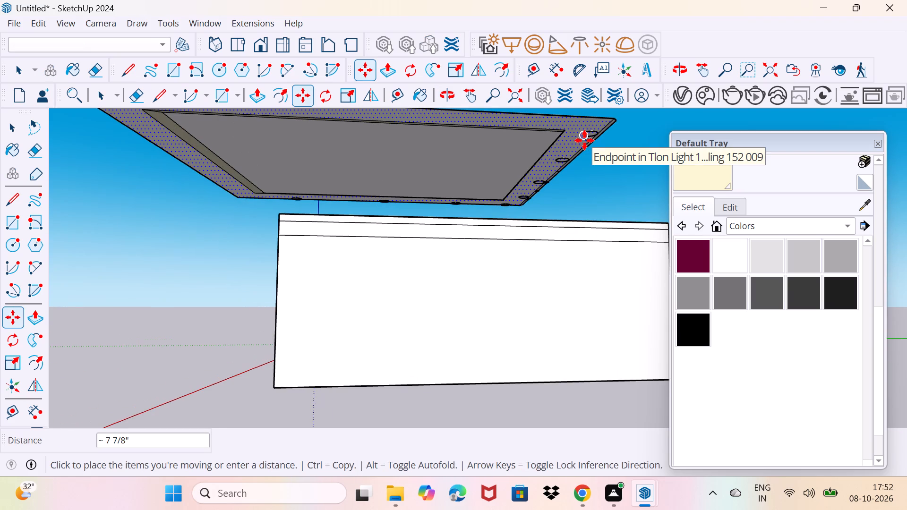
key("ctrl+z")
left_click(585, 136)
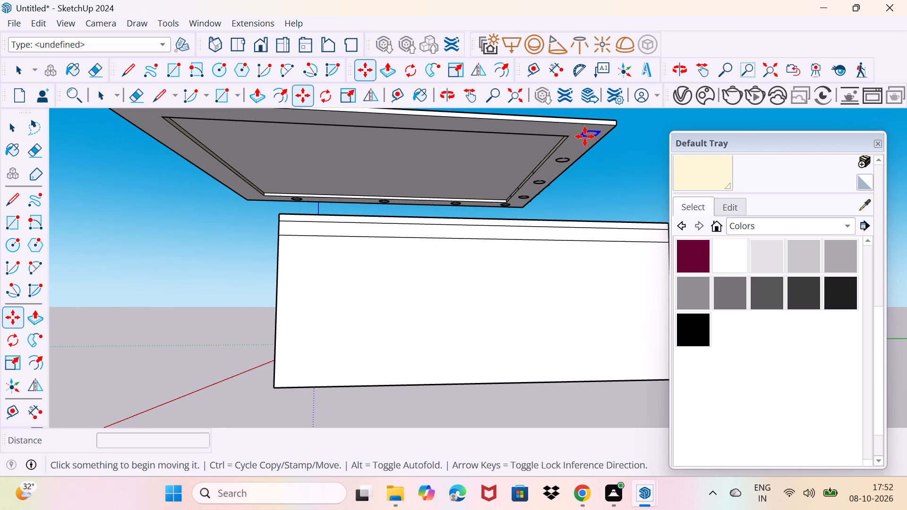
key("m")
left_click(585, 136)
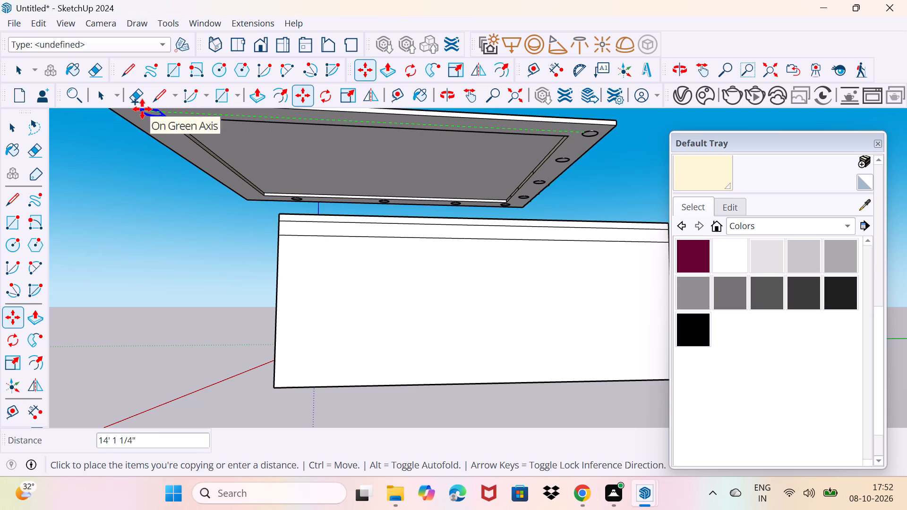
middle_click_drag(142, 109, 178, 164, "shift")
scroll(178, 164, "up", 4)
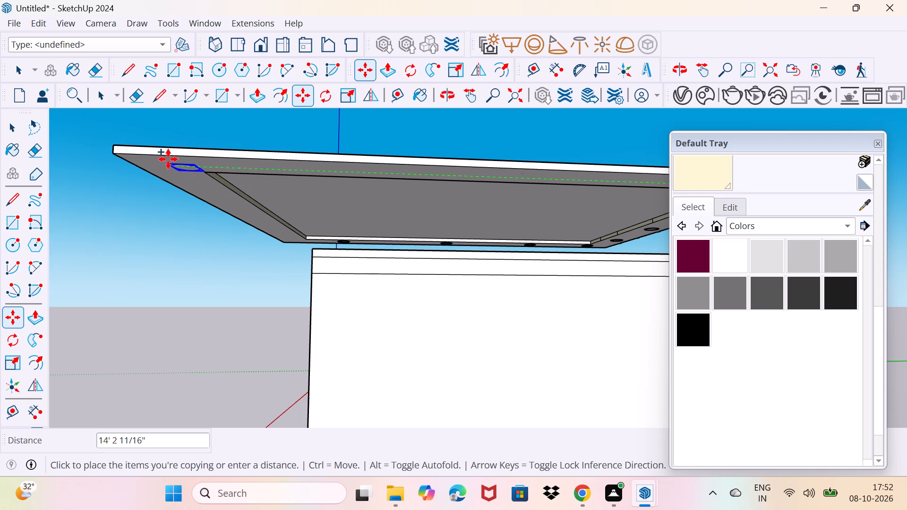
left_click(168, 163)
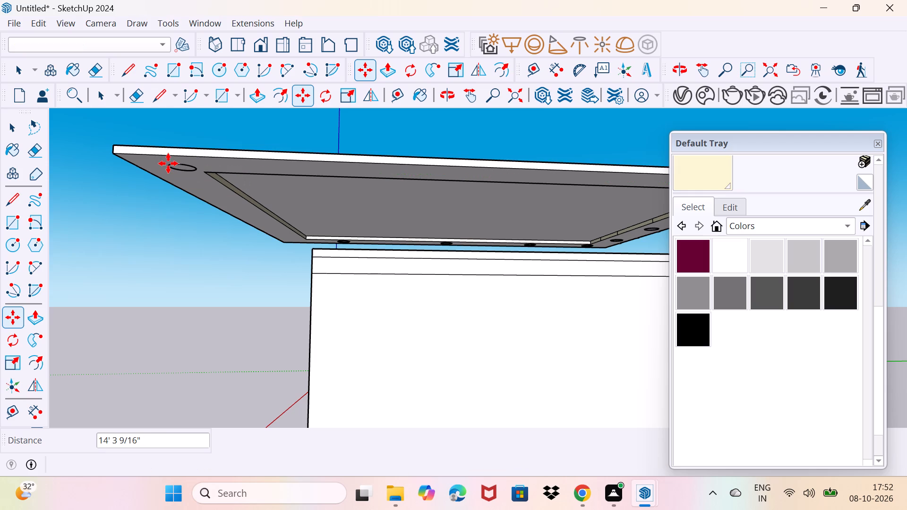
Divide the last copy's distance by 4 to space the lights evenly along that ceiling border.
type("/4")
key("Return")
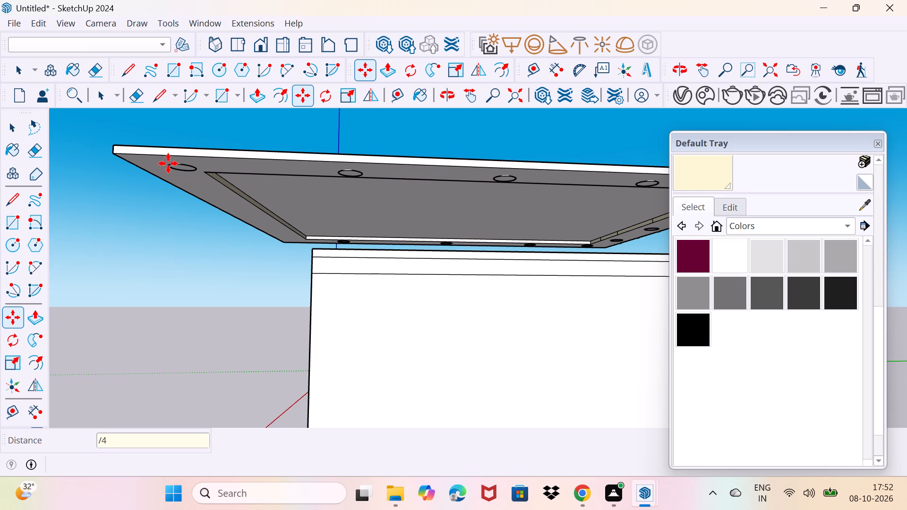
Copy the corner light about 4' 7" along the ceiling's remaining unlit border.
middle_click_drag(252, 296, 120, 261)
scroll(120, 261, "down", 3)
middle_click_drag(138, 238, 43, 238)
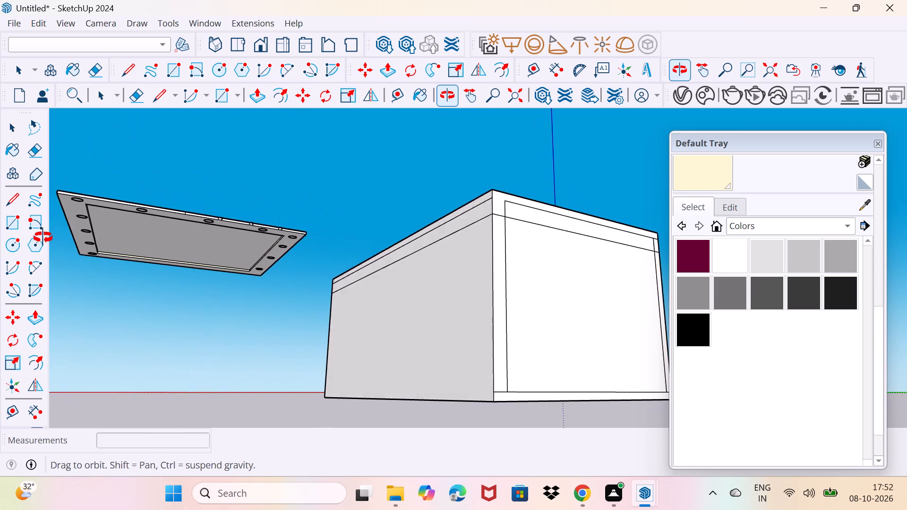
middle_click_drag(43, 238, 43, 237)
scroll(94, 252, "up", 3)
middle_click_drag(122, 257, 103, 220)
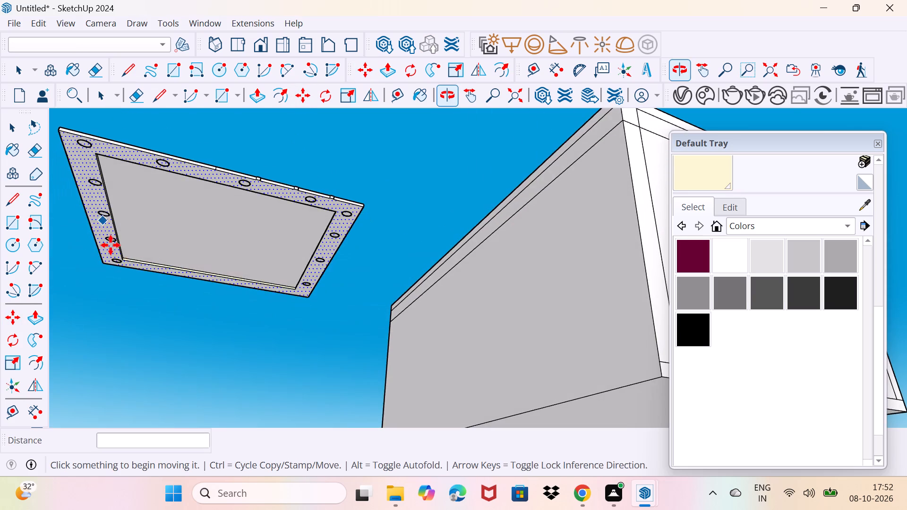
scroll(134, 267, "up", 1)
middle_click_drag(133, 268, 104, 282)
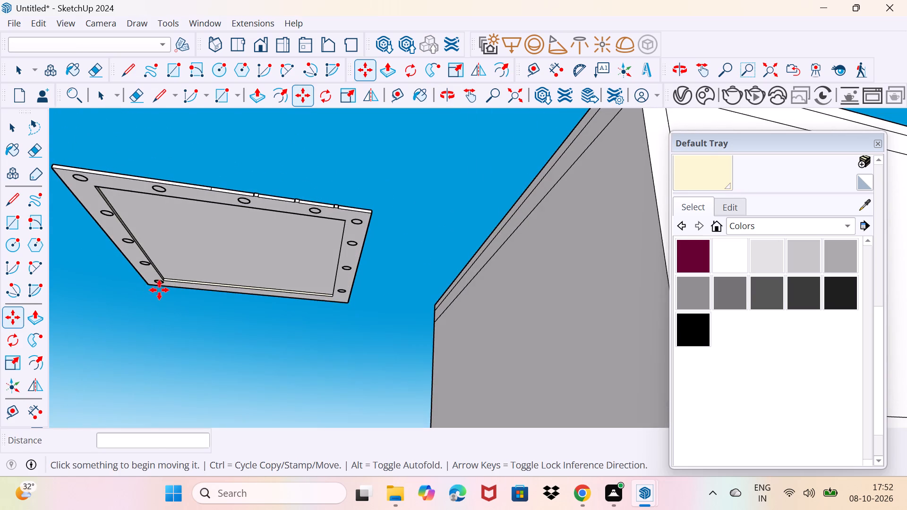
middle_click_drag(160, 289, 161, 319)
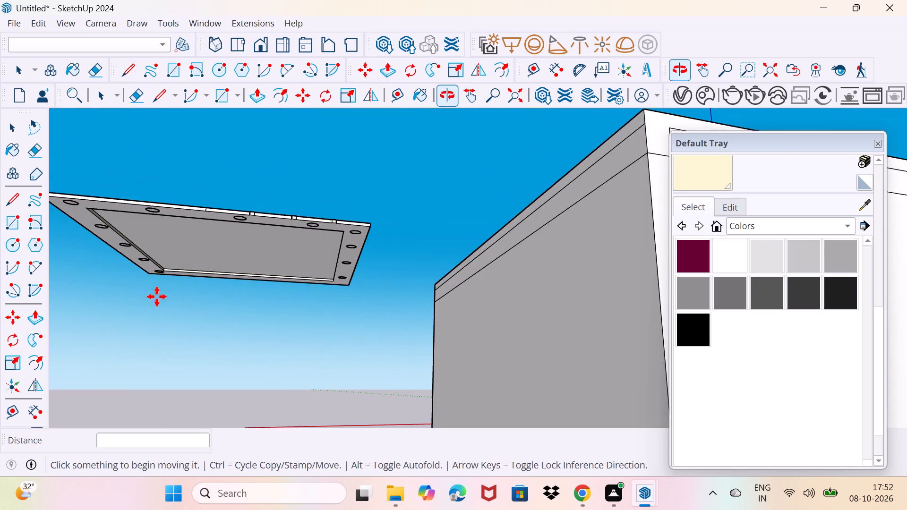
scroll(157, 280, "up", 18)
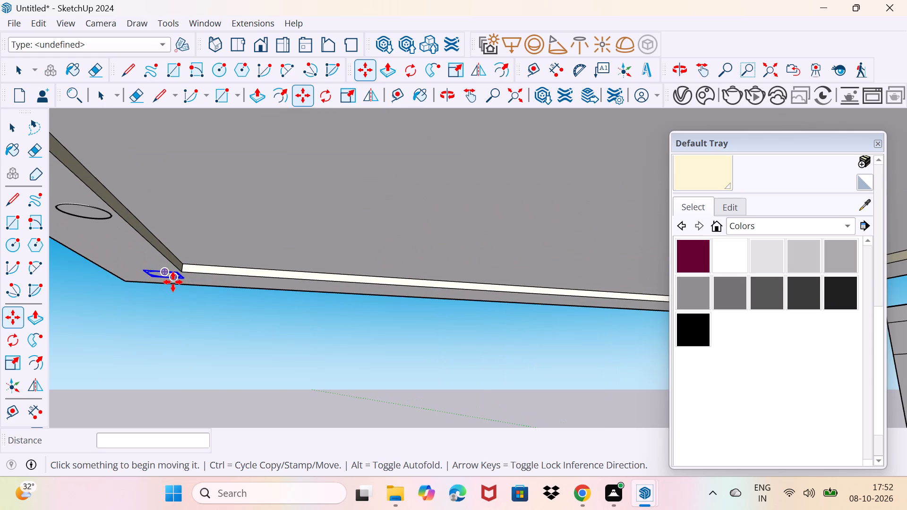
left_click(176, 278)
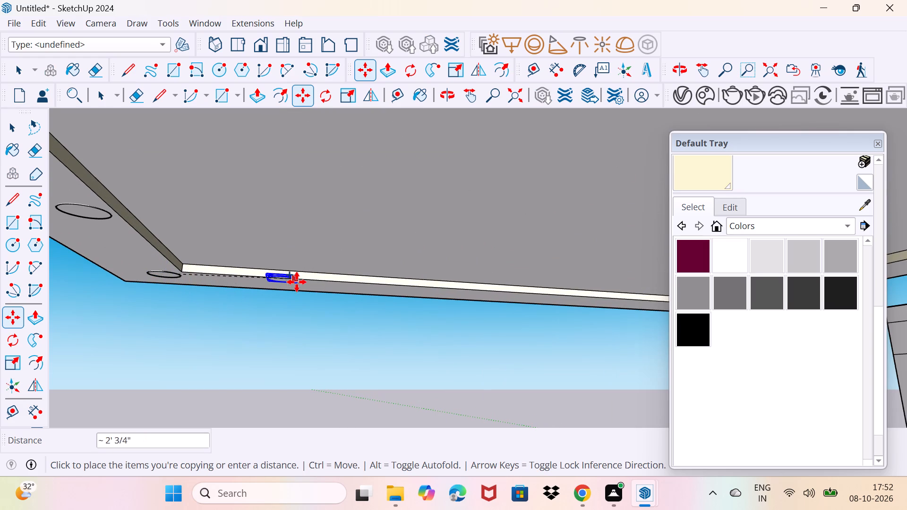
scroll(301, 288, "up", 3)
middle_click_drag(325, 284, 577, 290)
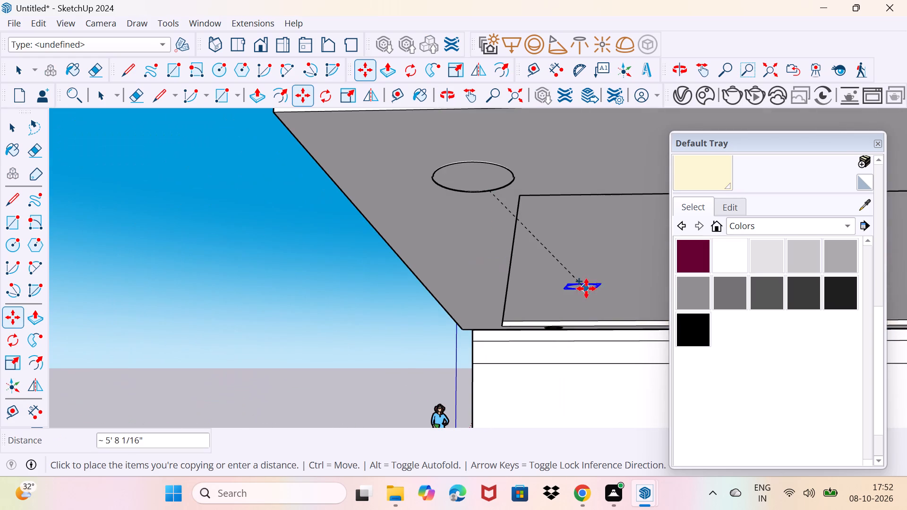
middle_click_drag(479, 296, 595, 293)
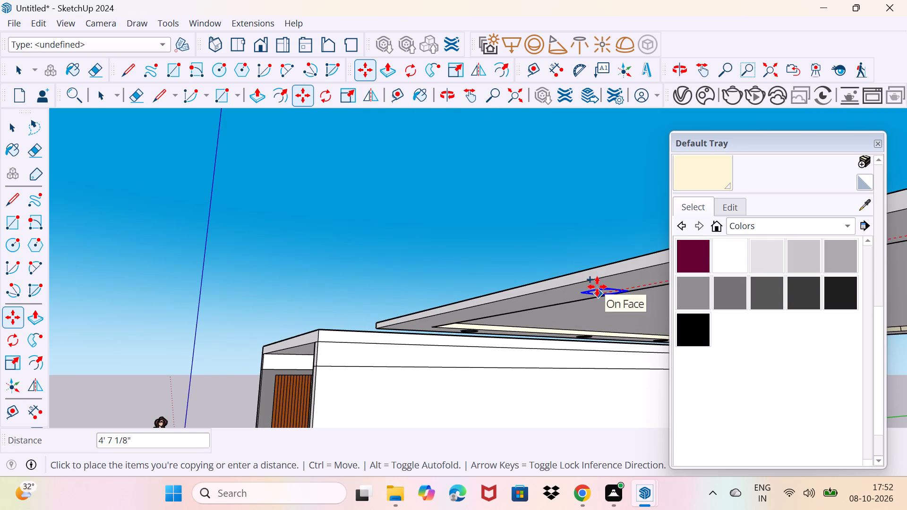
left_click(597, 287)
Copy the light twice more along the same border toward its far corner, spaced about 4' and 3' 6".
left_click(592, 293)
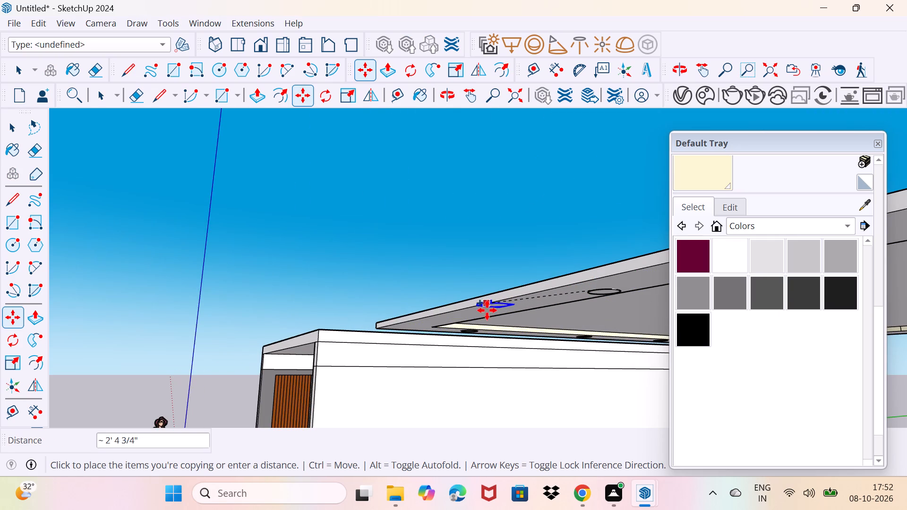
scroll(486, 312, "up", 2)
middle_click_drag(486, 312, 586, 275)
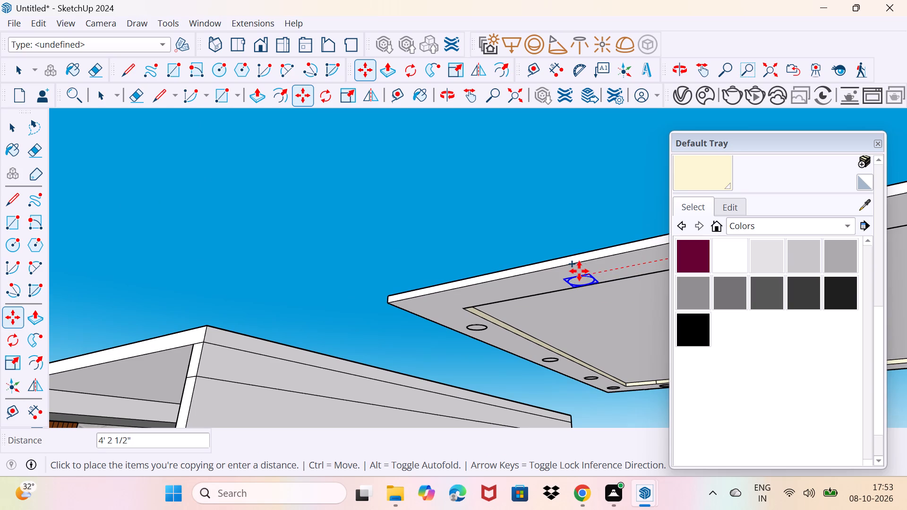
left_click(588, 268)
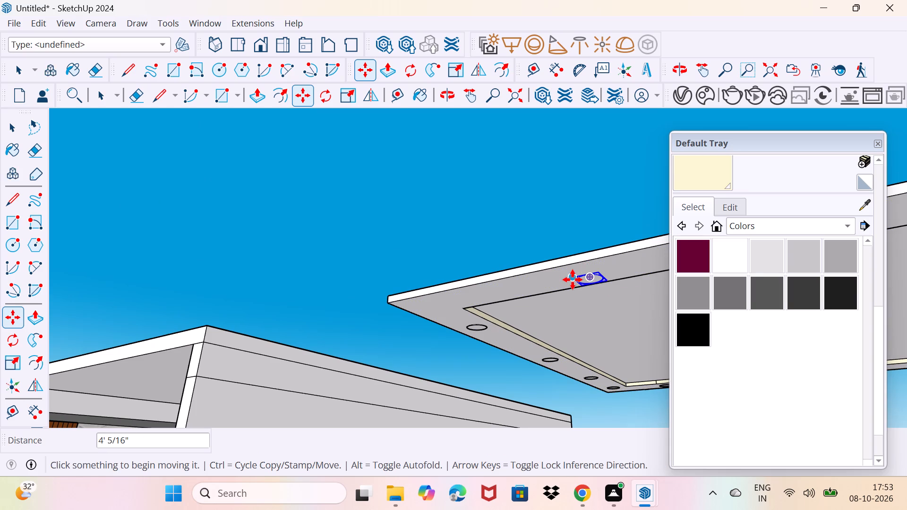
left_click(573, 280)
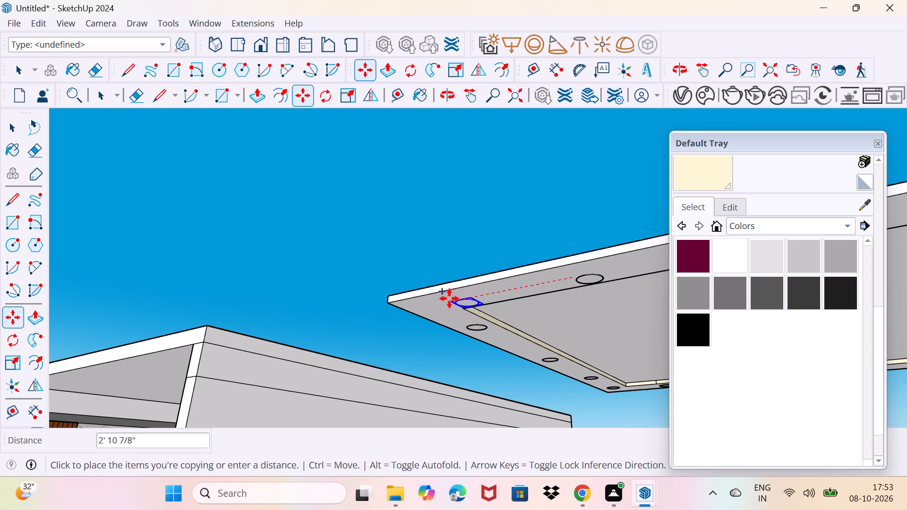
left_click(429, 300)
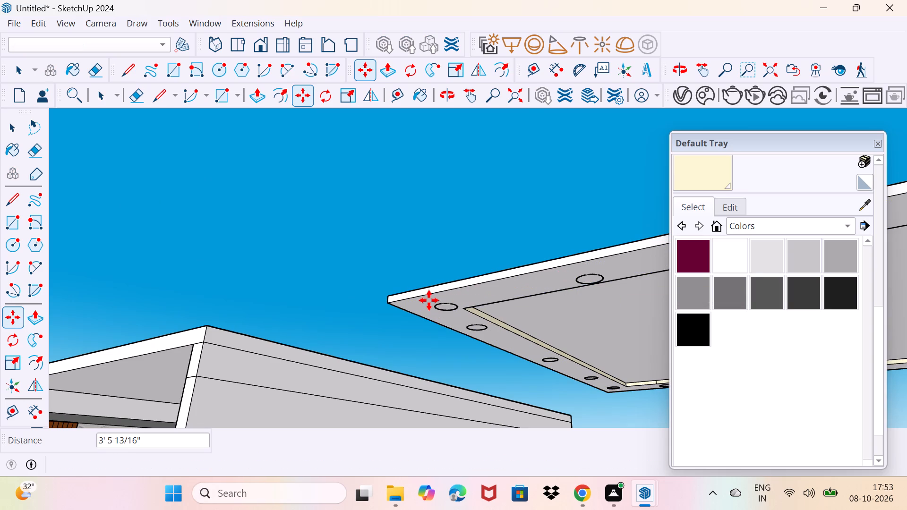
key("space")
left_click_drag(389, 263, 414, 247)
Select the whole ceiling panel with all its border lights and make it a group.
scroll(425, 242, "down", 4)
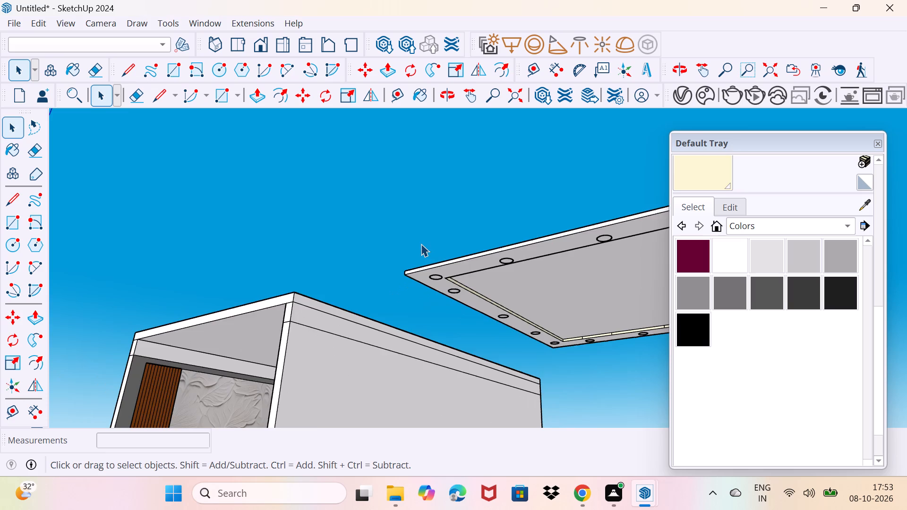
scroll(421, 244, "down", 3)
middle_click_drag(466, 233, 456, 285)
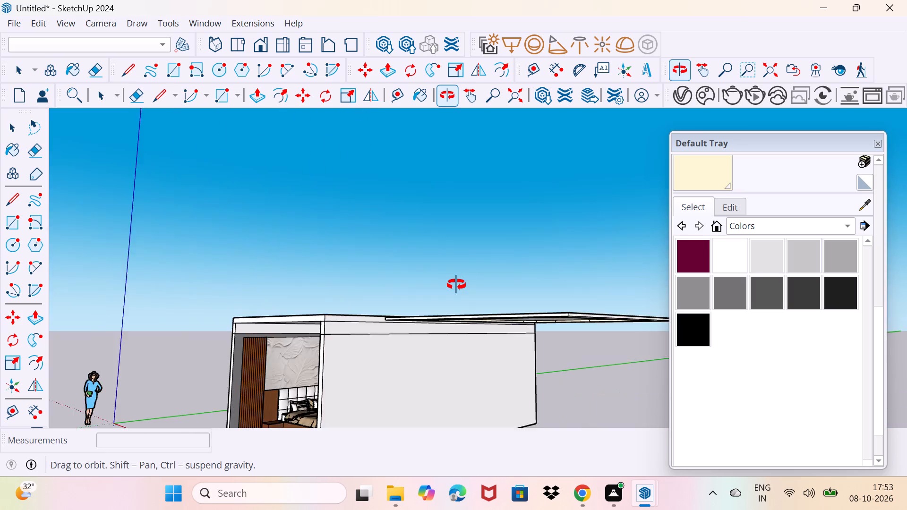
middle_click_drag(456, 285, 479, 282)
scroll(480, 281, "down", 6)
middle_click_drag(484, 273, 310, 279, "shift")
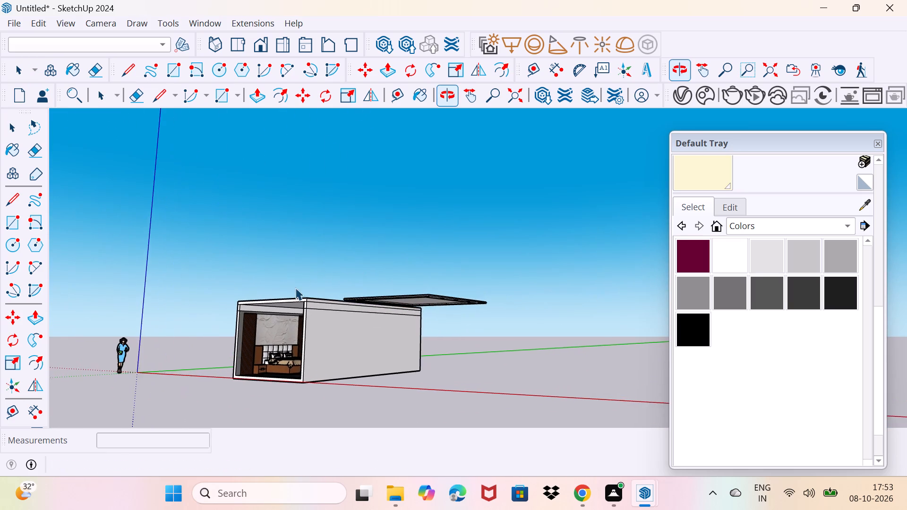
middle_click_drag(294, 315, 463, 356)
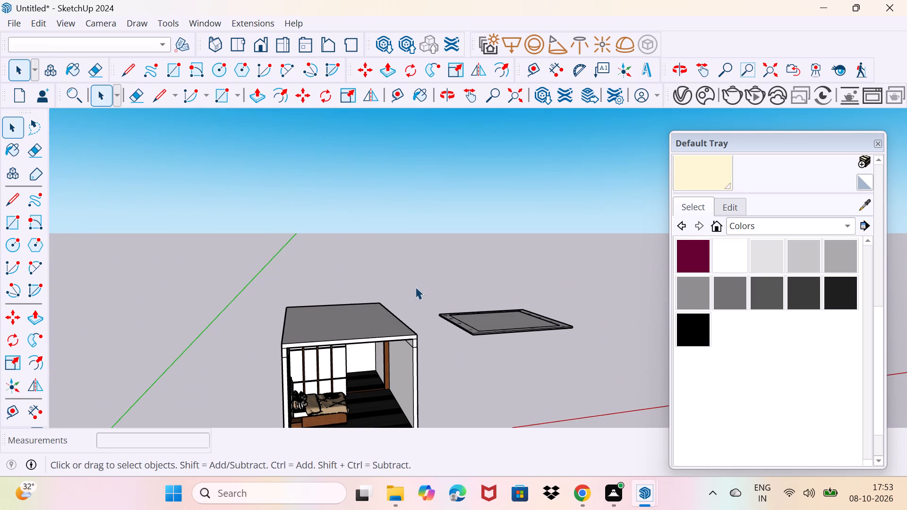
left_click_drag(415, 287, 479, 352)
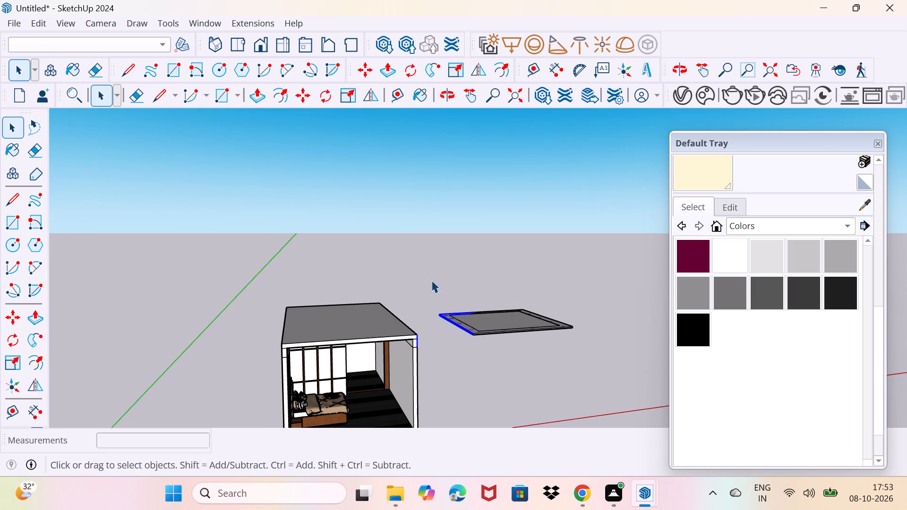
left_click_drag(422, 273, 610, 344)
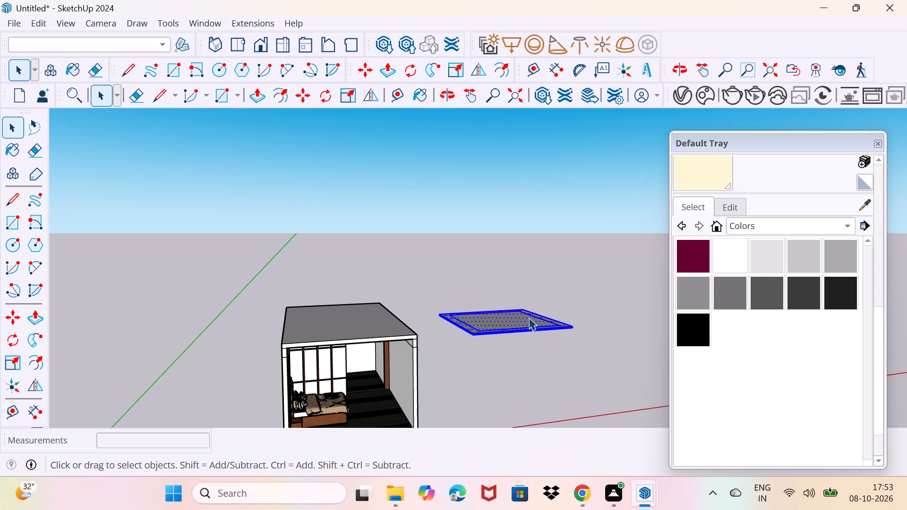
right_click(528, 317)
left_click(586, 156)
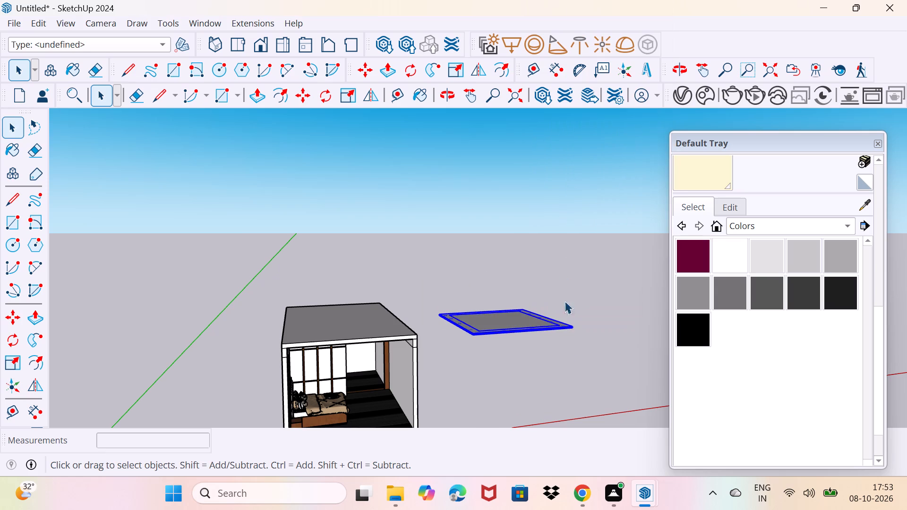
Move the ceiling group by its outer corner about 21' 7" to the endpoint at the upper inner corner of the bedroom's open end.
scroll(558, 339, "up", 3)
middle_click_drag(558, 338, 528, 288)
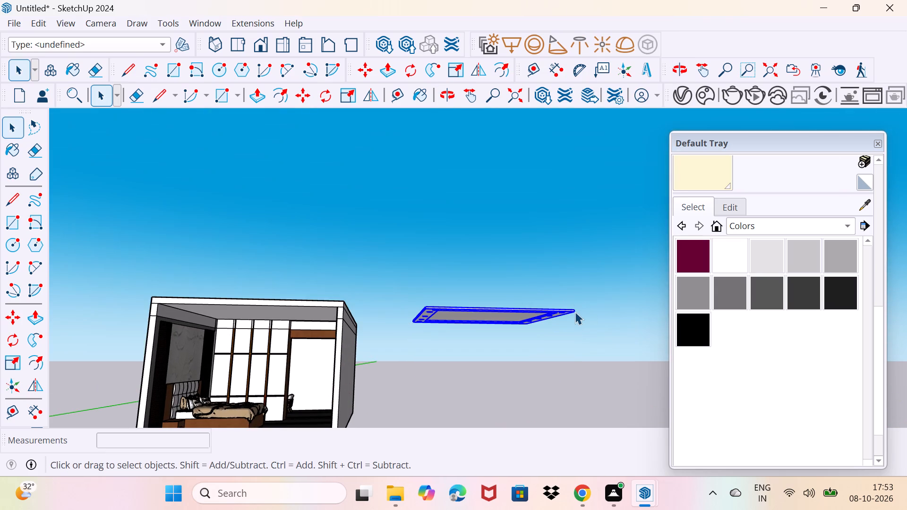
scroll(570, 314, "up", 7)
key("m")
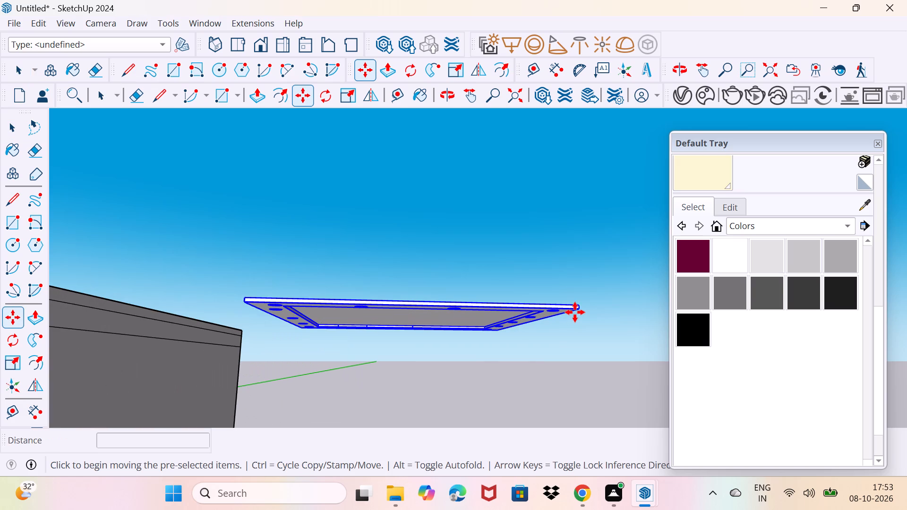
left_click(578, 311)
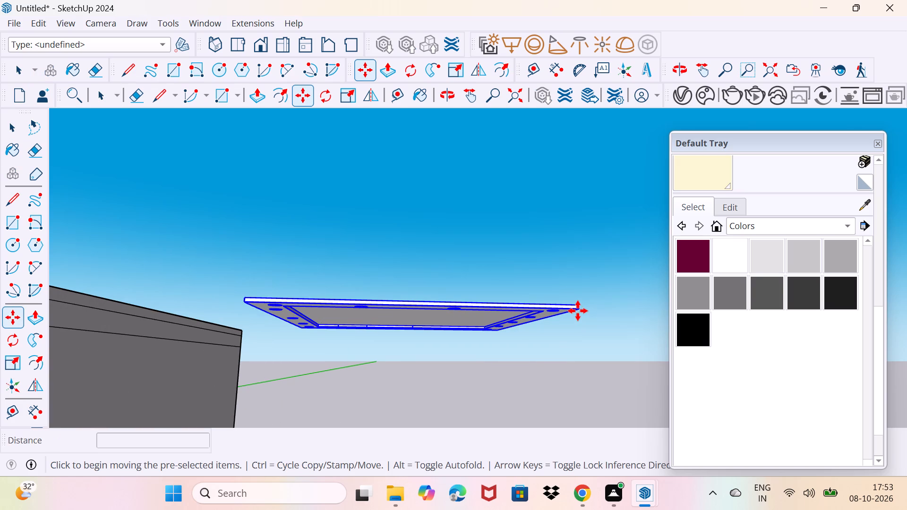
scroll(266, 378, "down", 1)
middle_click_drag(266, 378, 507, 331, "shift")
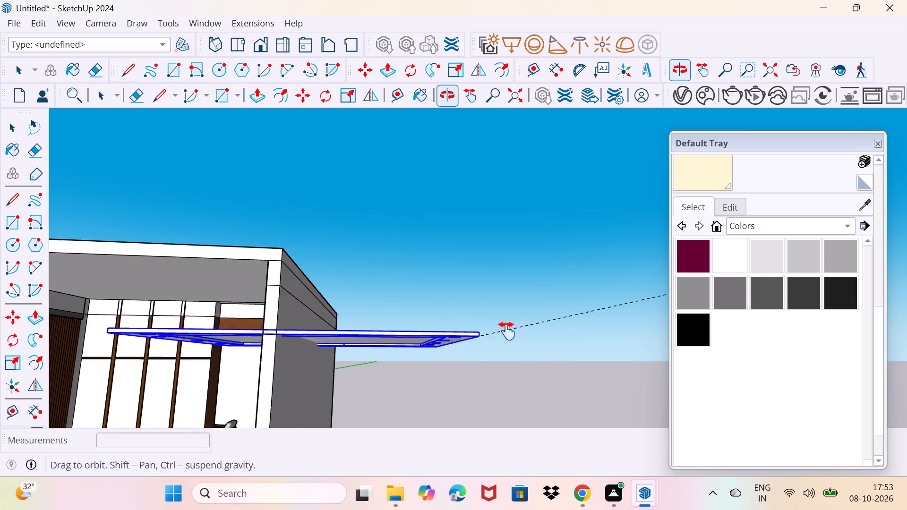
middle_click_drag(507, 331, 517, 330, "shift")
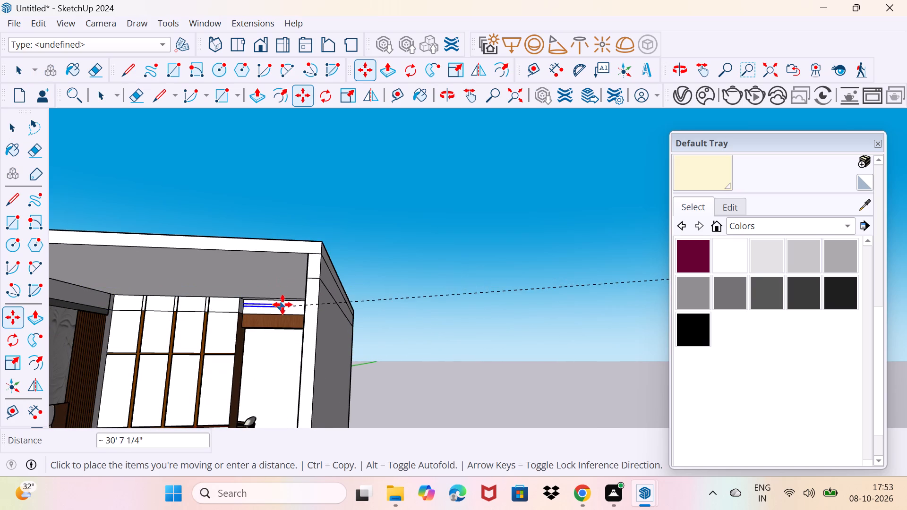
middle_click_drag(287, 302, 336, 285)
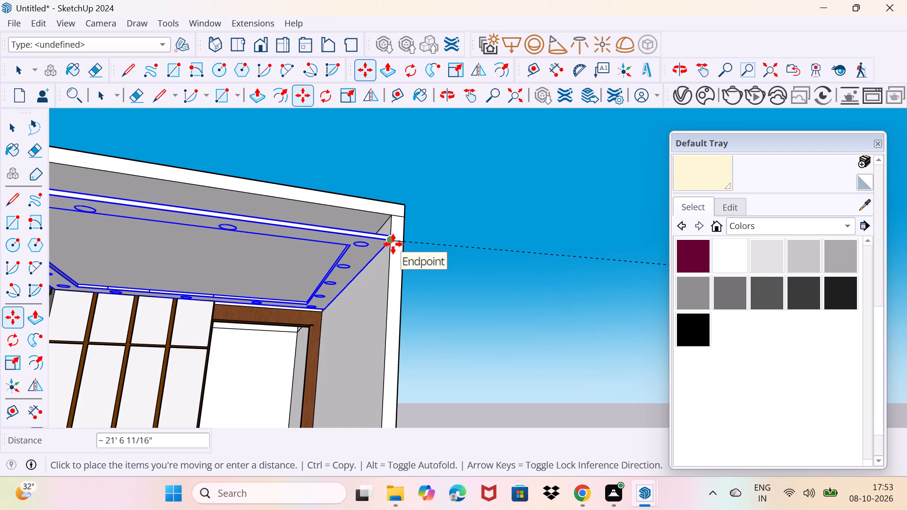
left_click(393, 244)
key("space")
left_click_drag(441, 276, 450, 259)
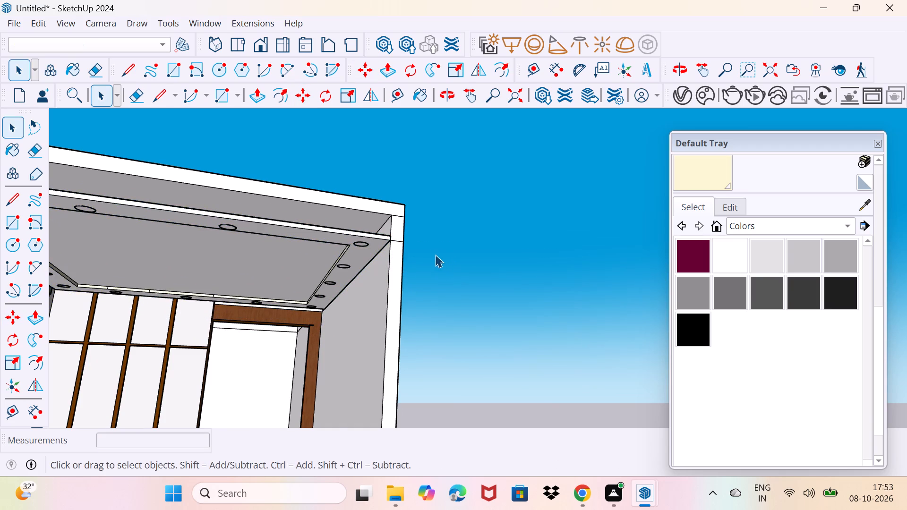
Examine the fitted ceiling inside the bedroom and the opening through to the sitting area.
middle_click_drag(430, 255, 291, 345)
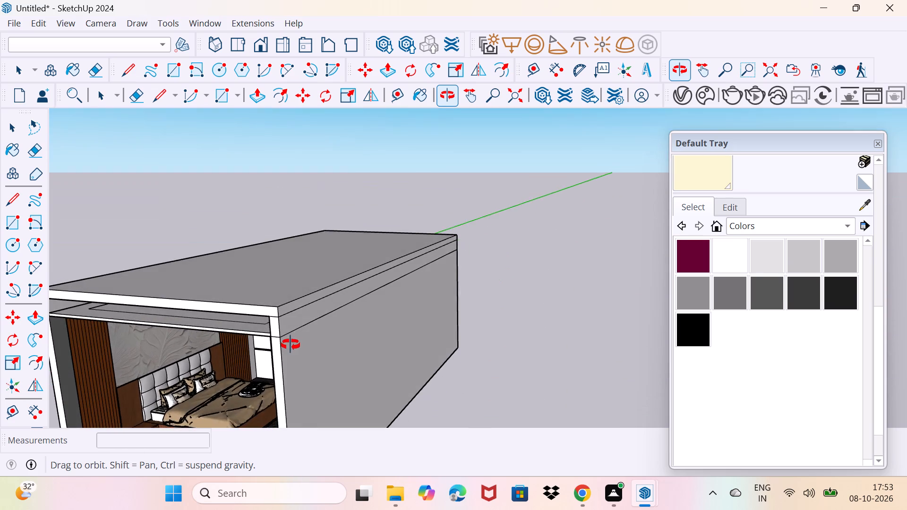
middle_click_drag(291, 345, 418, 260)
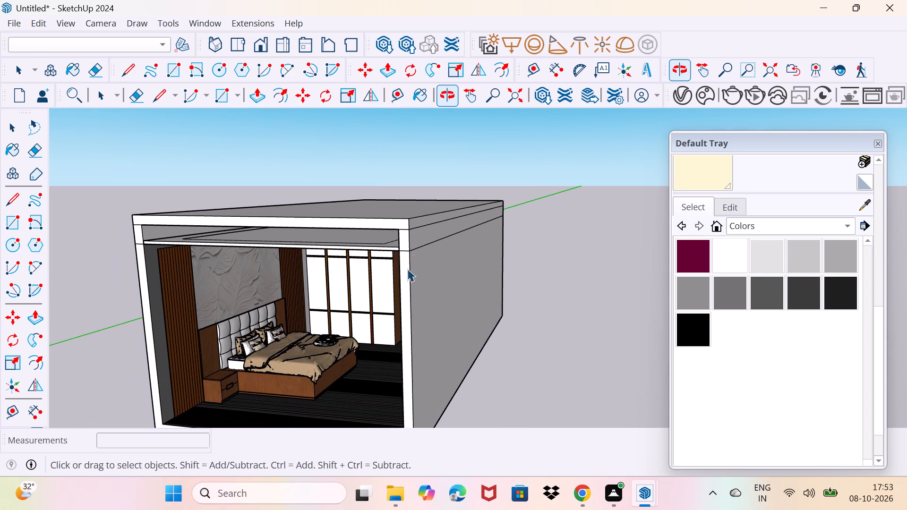
middle_click_drag(334, 315, 380, 252)
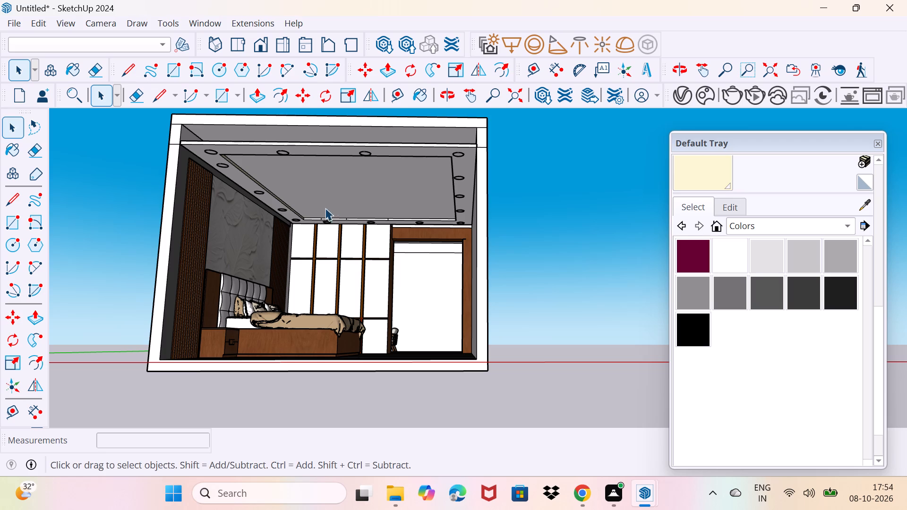
middle_click_drag(307, 214, 283, 194)
scroll(411, 258, "up", 4)
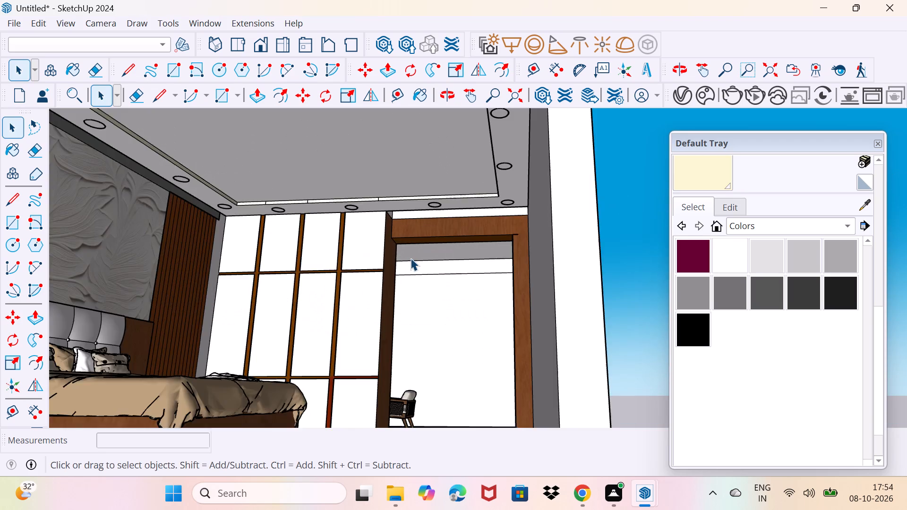
scroll(411, 258, "up", 5)
middle_click_drag(434, 242, 369, 240)
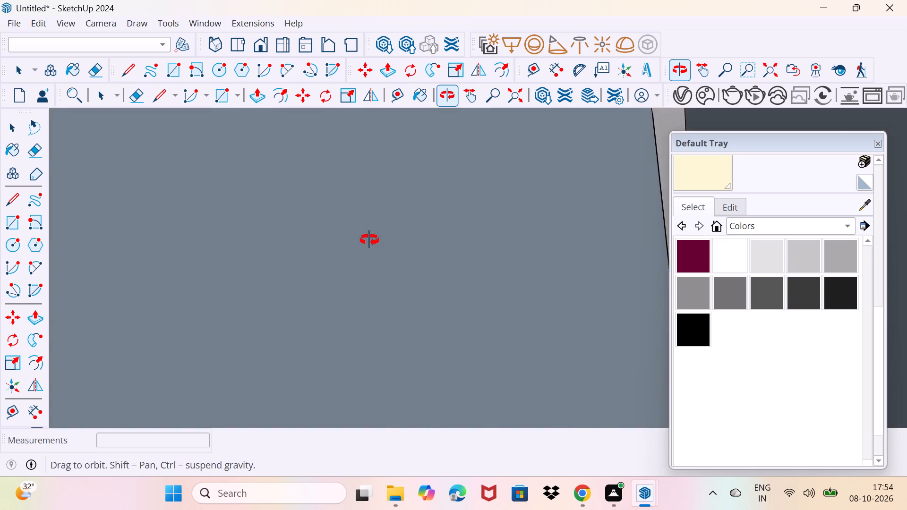
middle_click_drag(369, 240, 439, 225)
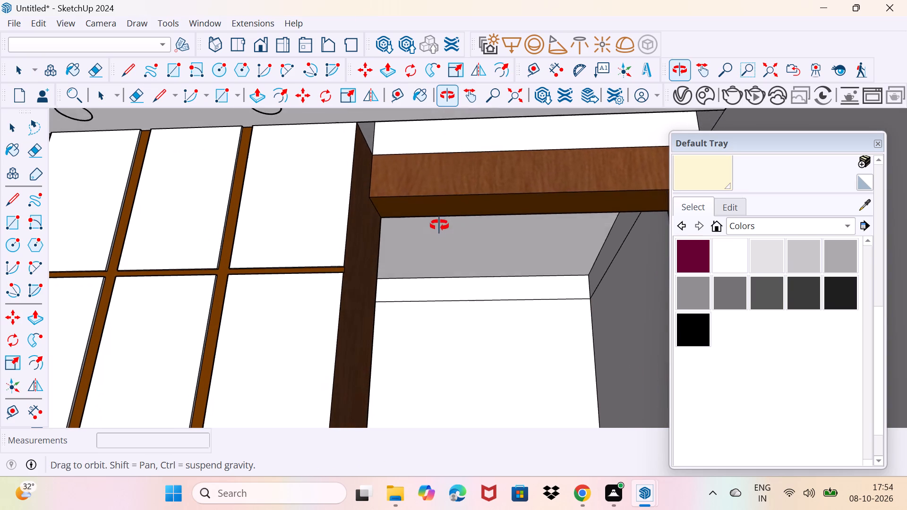
middle_click_drag(439, 225, 422, 227)
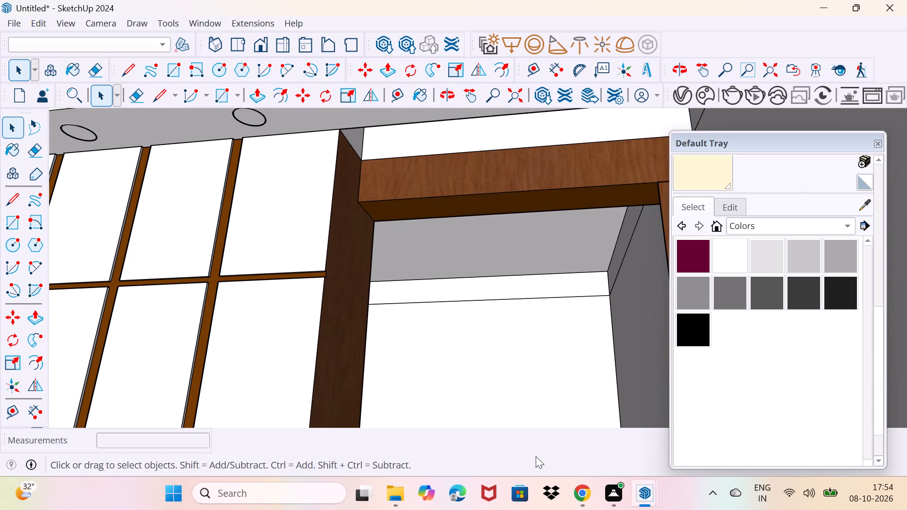
Open the Chaos Cosmos library from the V-Ray Asset Editor and browse to the ceiling lights among the 3D lighting models.
left_click(682, 101)
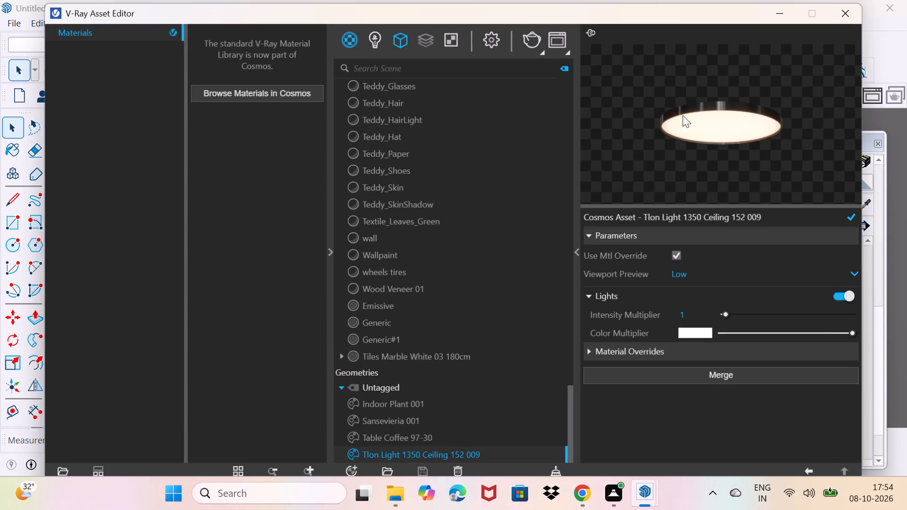
left_click(701, 122)
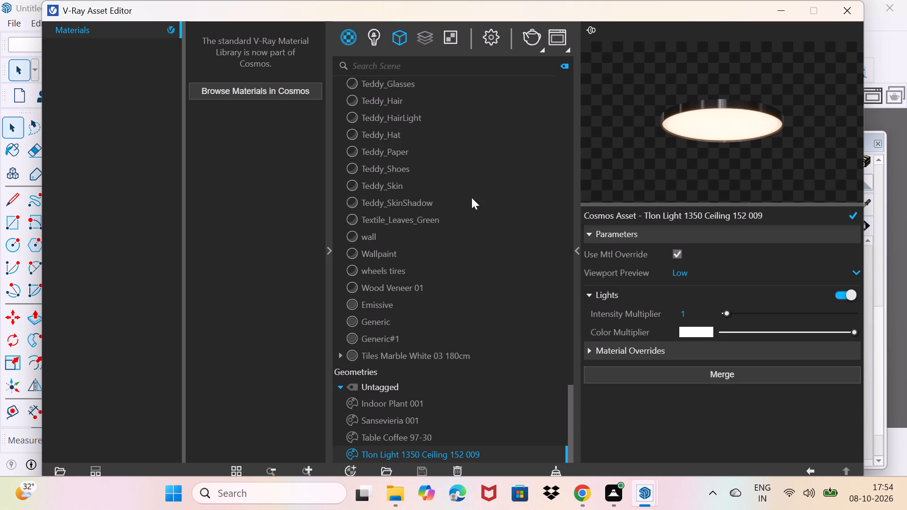
left_click(261, 93)
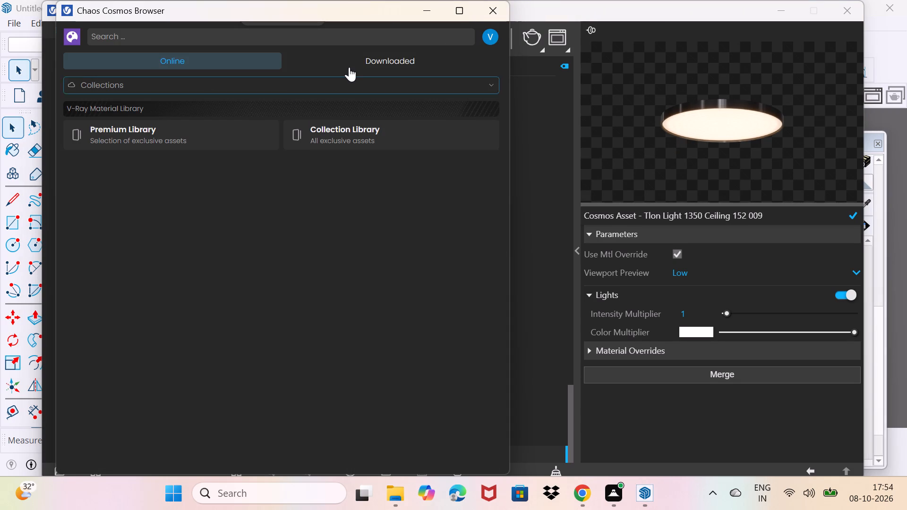
left_click(362, 63)
left_click(289, 248)
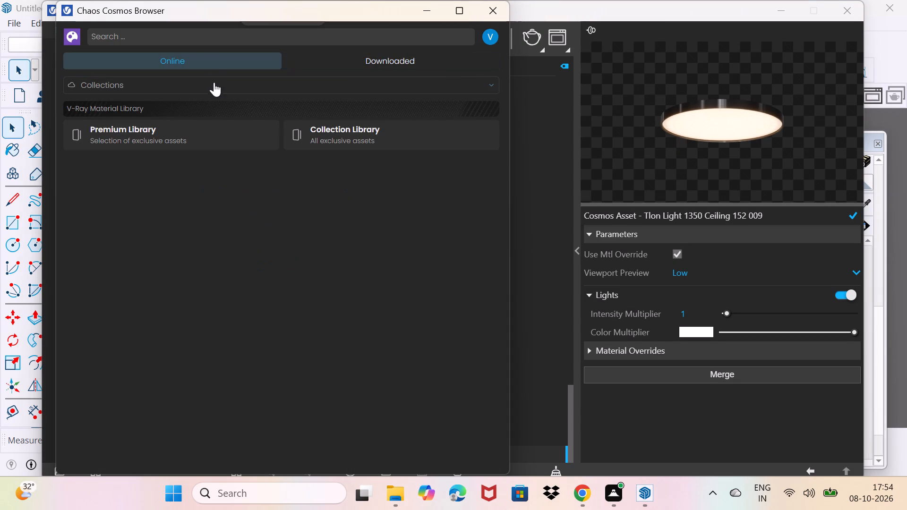
left_click(210, 72)
left_click(213, 80)
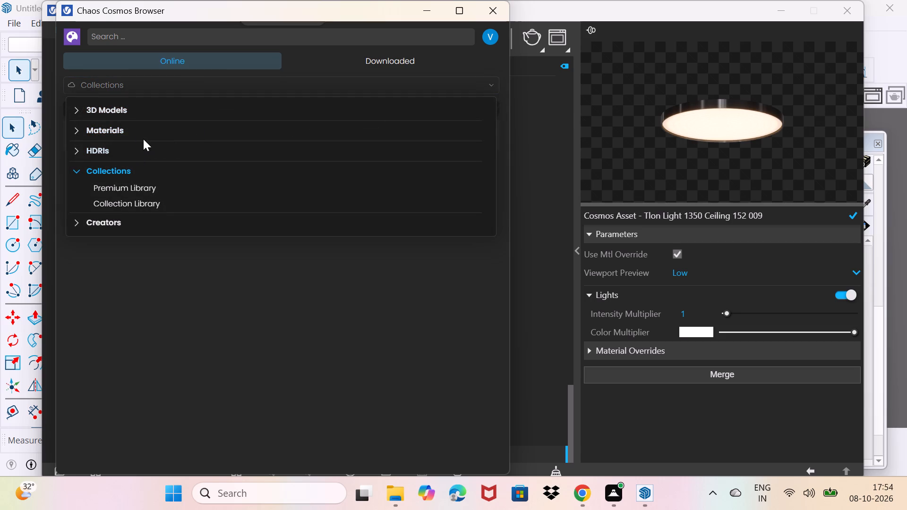
left_click(147, 114)
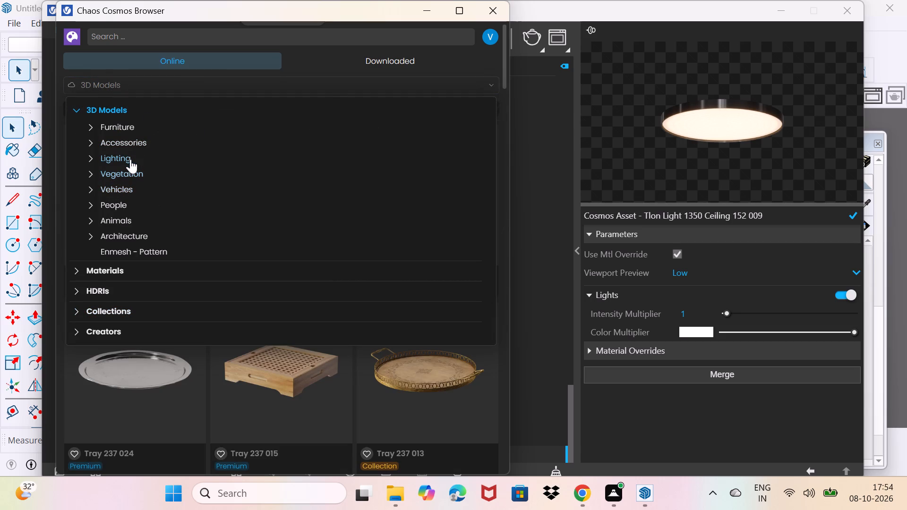
left_click(130, 159)
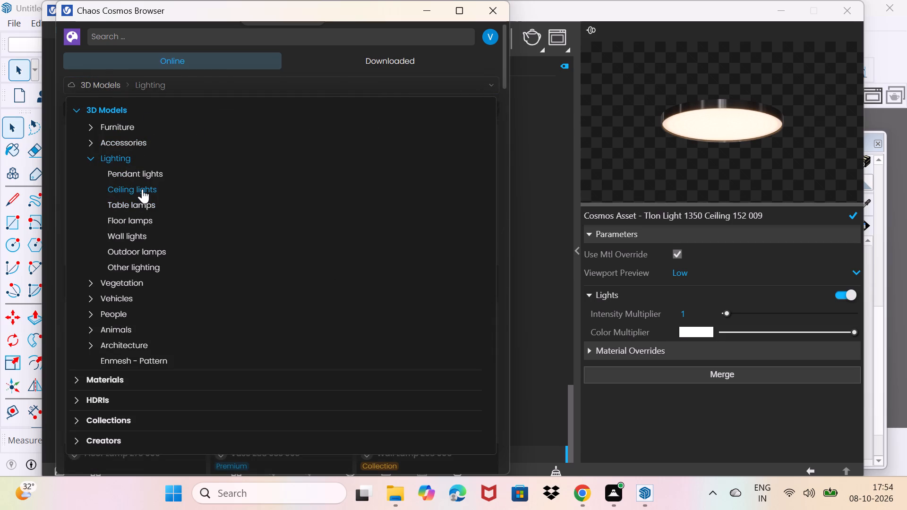
left_click(142, 189)
Import the Tlon Light 1350 Ceiling 152 009 asset and place it on the ceiling behind the wood-framed opening.
scroll(210, 237, "down", 3)
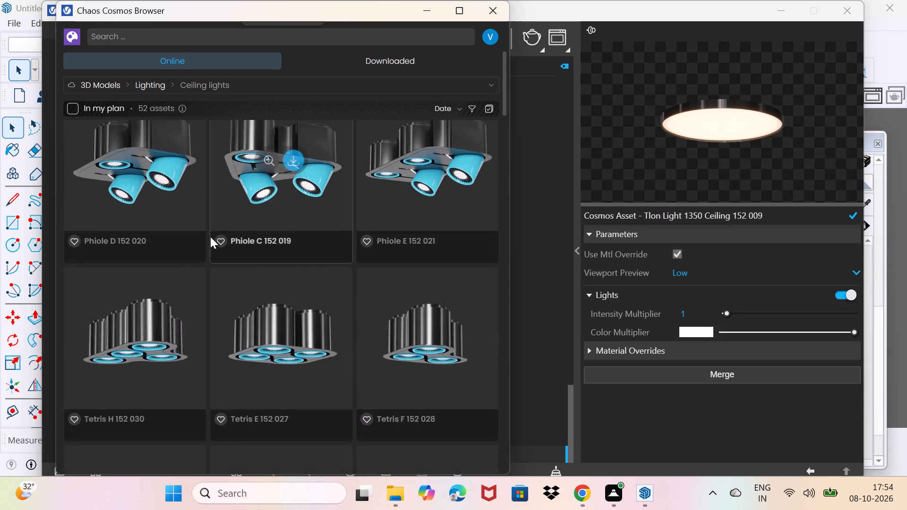
scroll(210, 237, "down", 9)
scroll(210, 237, "up", 3)
scroll(210, 237, "down", 3)
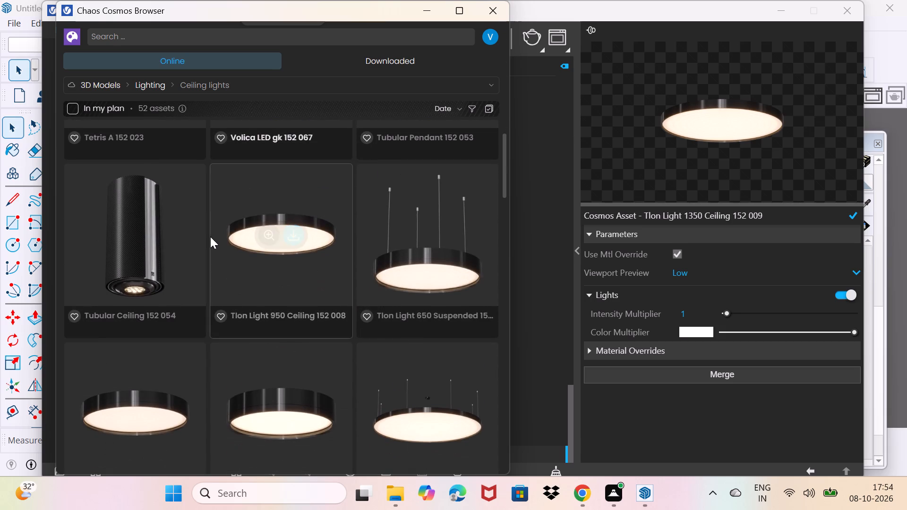
scroll(302, 253, "down", 3)
scroll(287, 332, "down", 1)
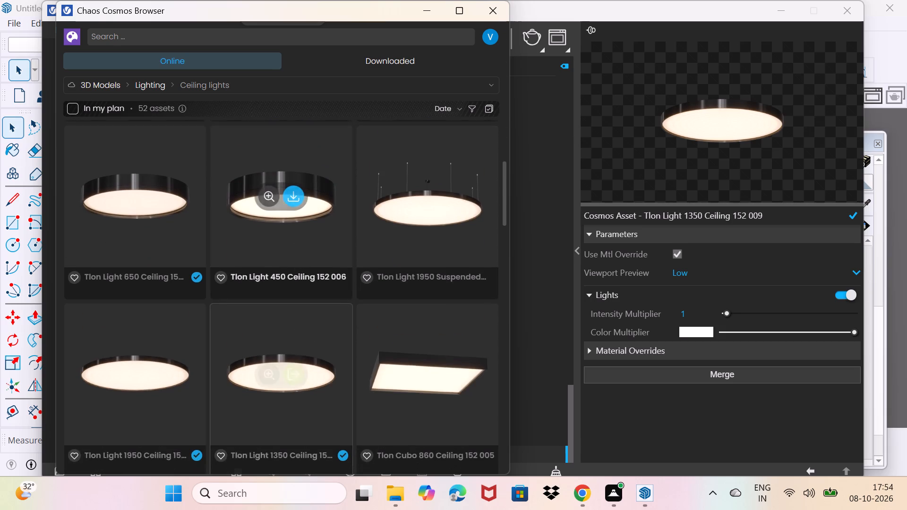
scroll(287, 333, "down", 2)
left_click(297, 181)
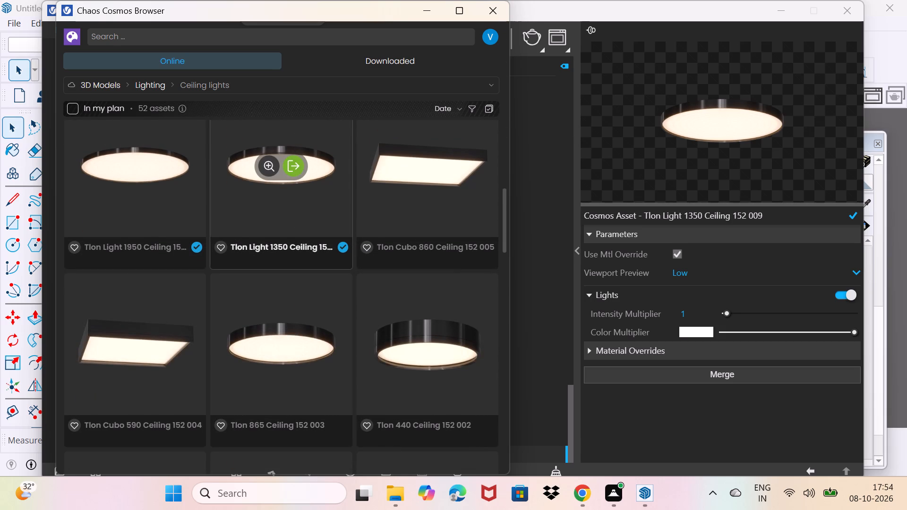
left_click(293, 176)
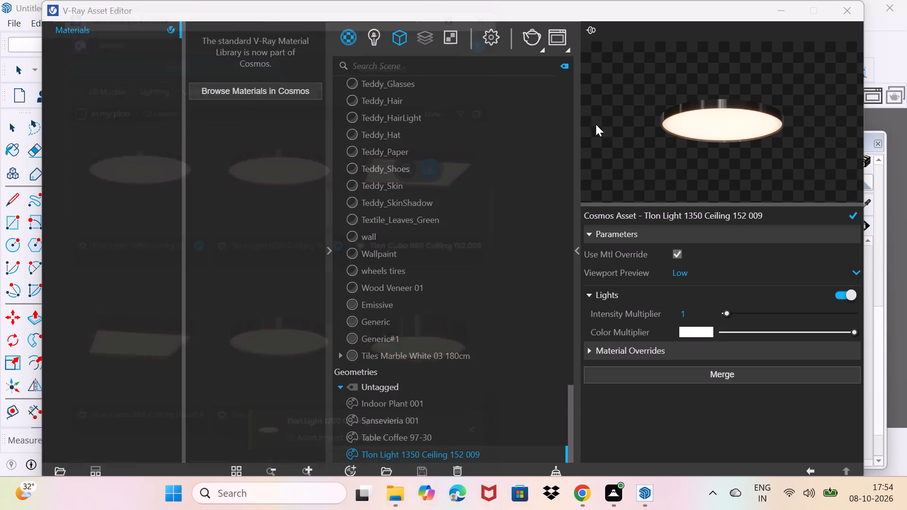
left_click(779, 11)
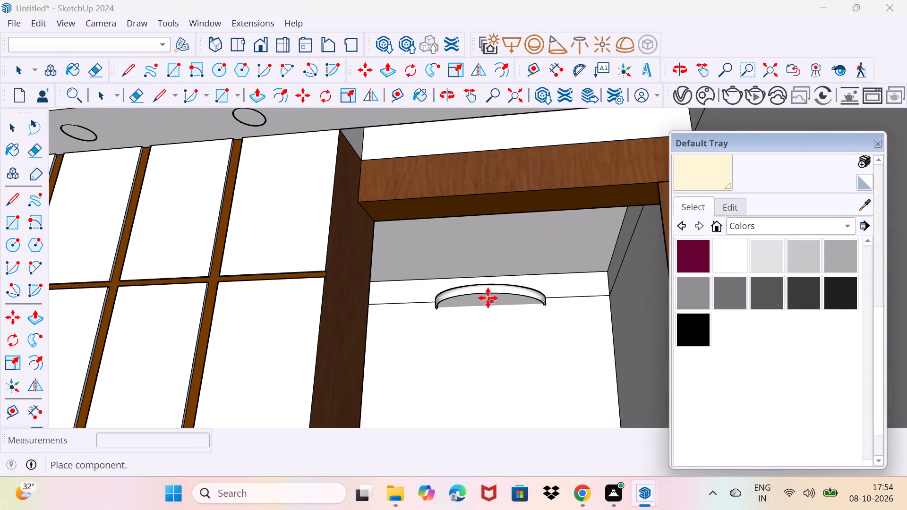
middle_click_drag(503, 242, 479, 205)
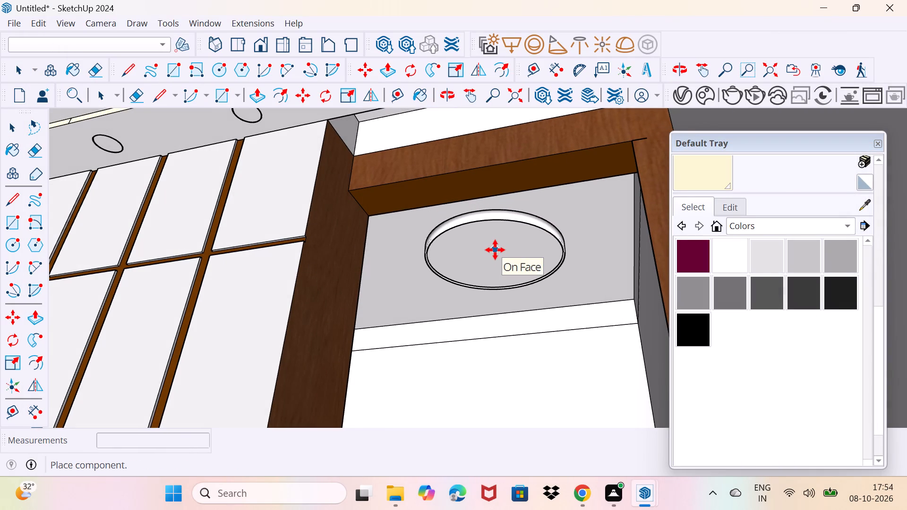
left_click(495, 250)
Place a second Tlon ceiling light on the same ceiling, beside the first and close to the back wall corner, and end placement.
middle_click_drag(444, 292, 406, 322)
middle_click_drag(442, 278, 529, 321)
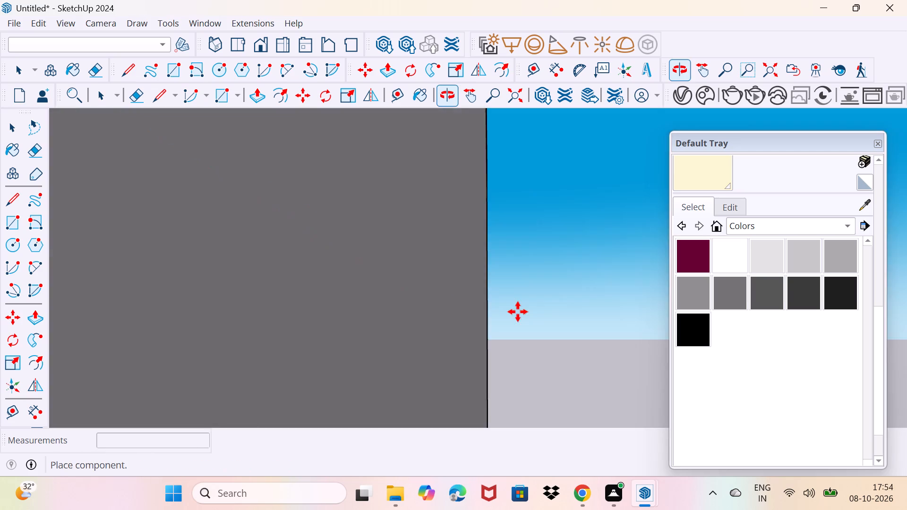
scroll(517, 311, "down", 20)
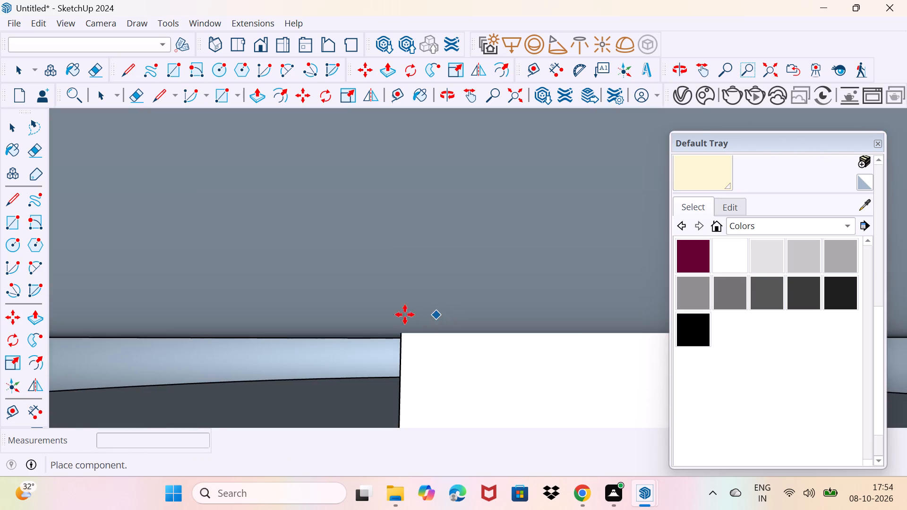
scroll(308, 308, "down", 4)
middle_click_drag(301, 292, 372, 306)
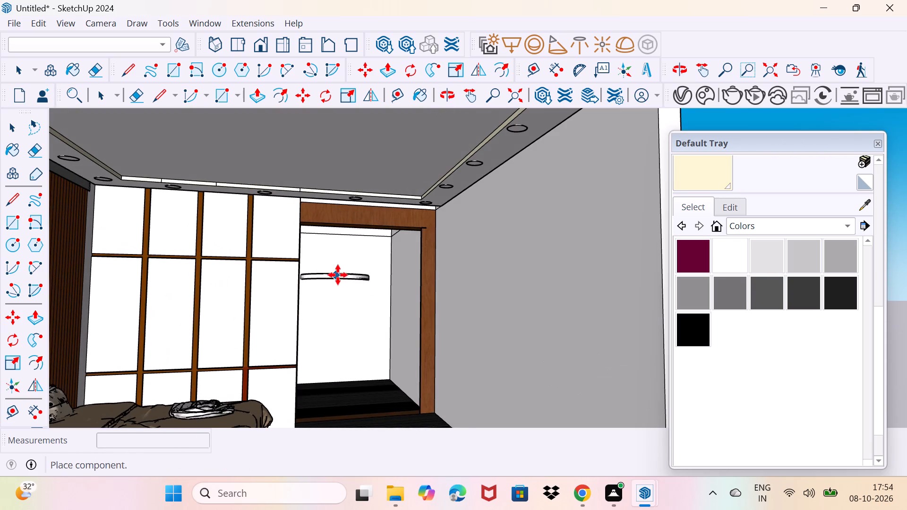
scroll(337, 274, "up", 6)
middle_click_drag(298, 254, 263, 251)
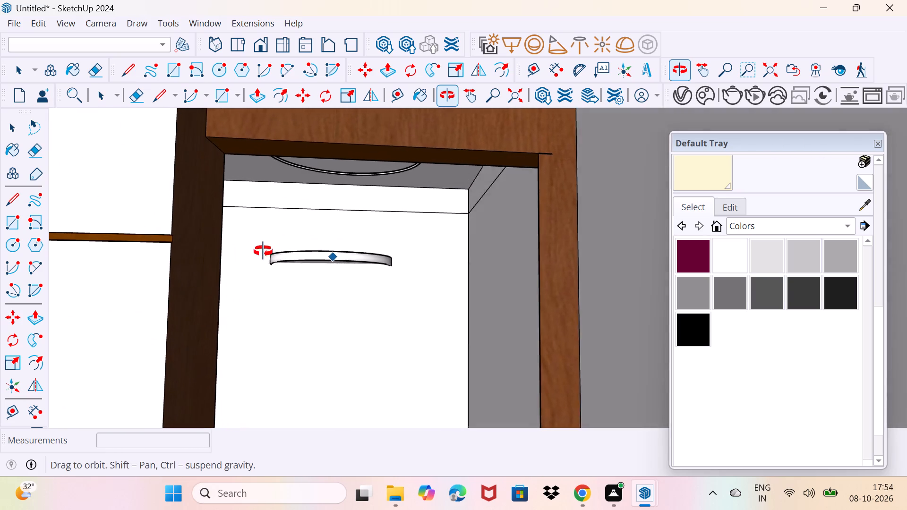
middle_click_drag(263, 251, 240, 252)
middle_click_drag(239, 211, 215, 194)
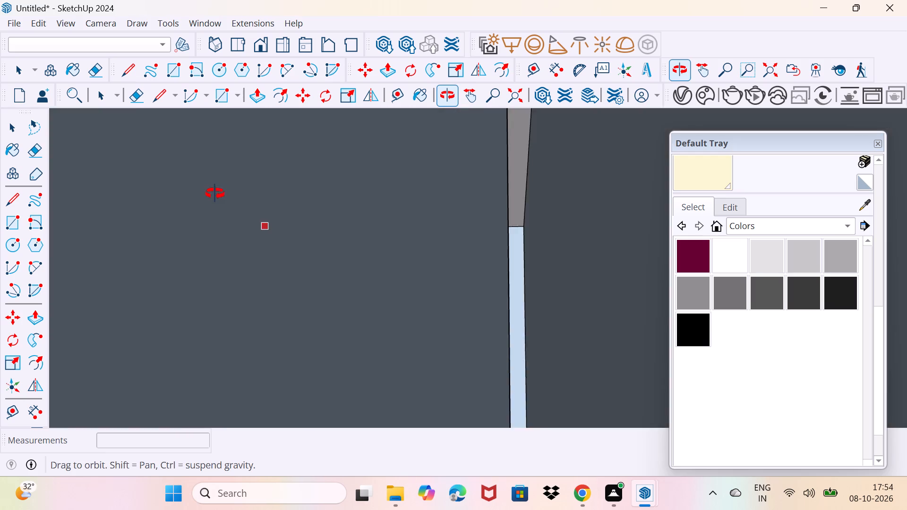
middle_click_drag(215, 194, 291, 228)
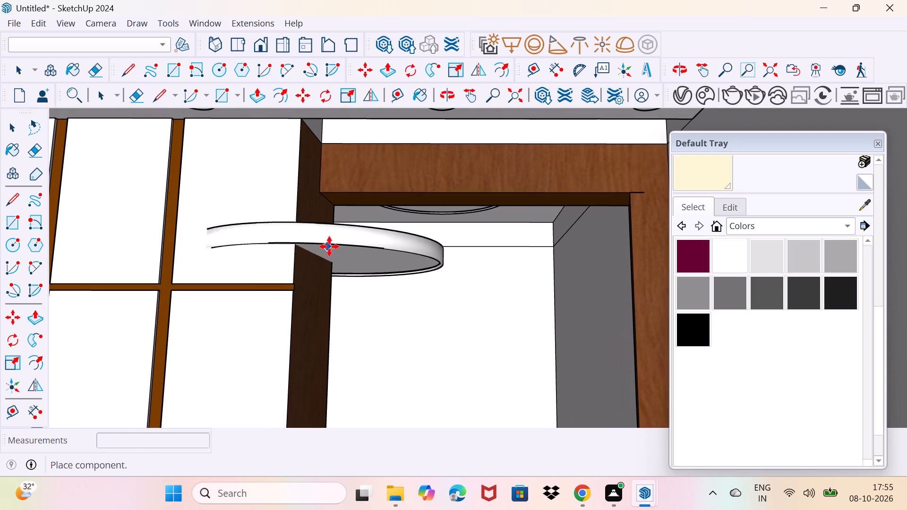
middle_click_drag(358, 238, 320, 221)
scroll(331, 243, "up", 5)
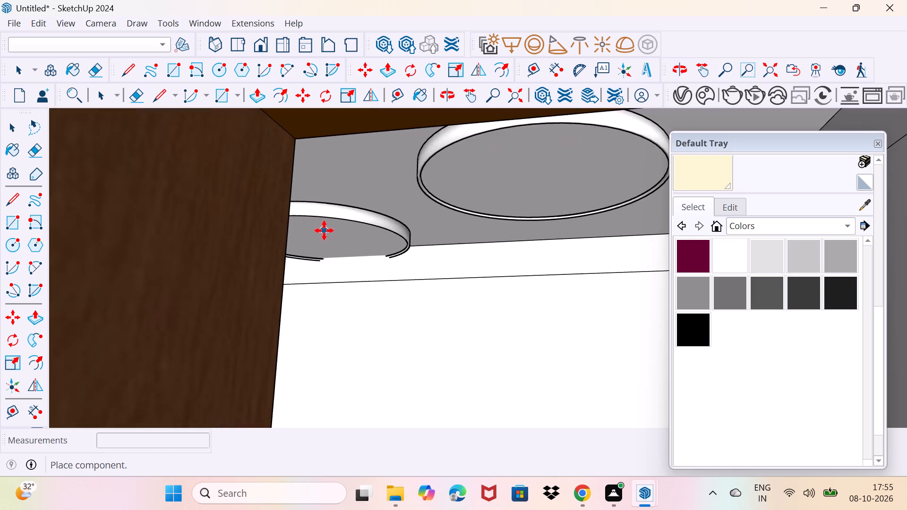
scroll(324, 230, "up", 2)
middle_click_drag(321, 229, 294, 233)
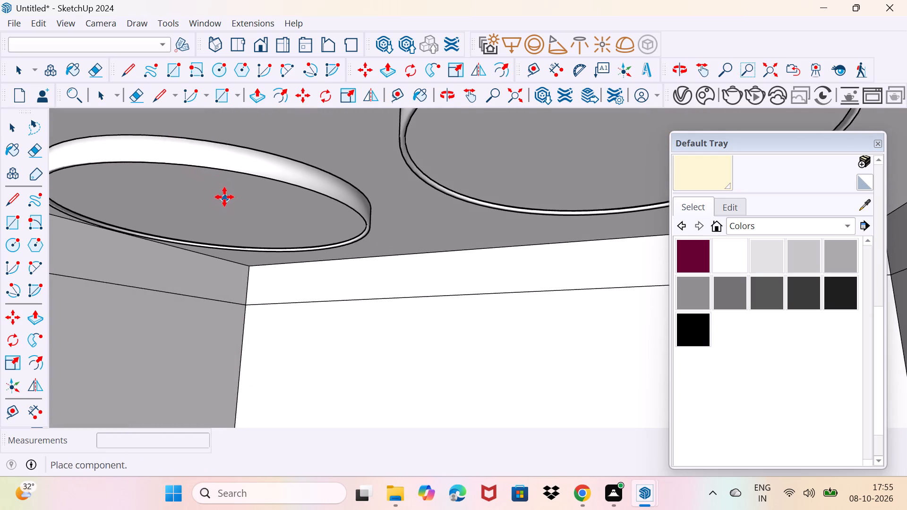
left_click(229, 188)
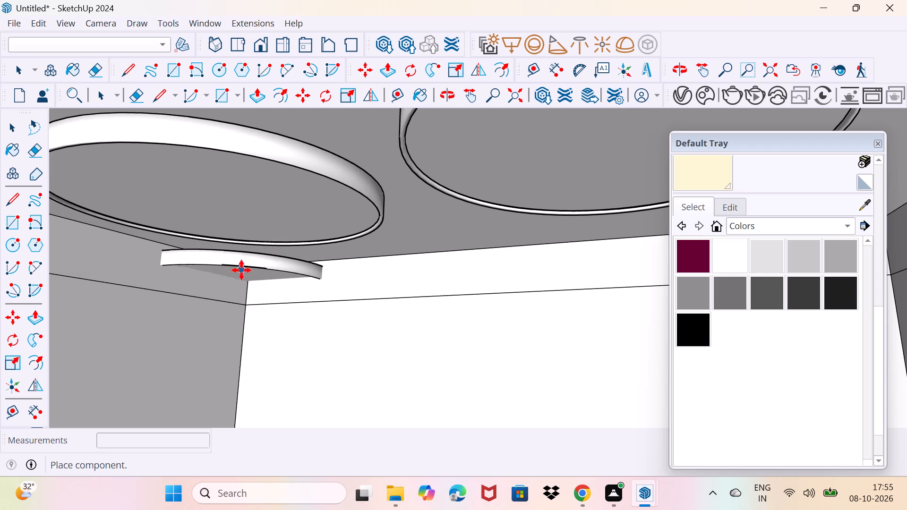
key("space")
Scale the second ceiling light, near the back wall corner, down uniformly to a factor of 0.24.
scroll(249, 273, "down", 1)
left_click(236, 214)
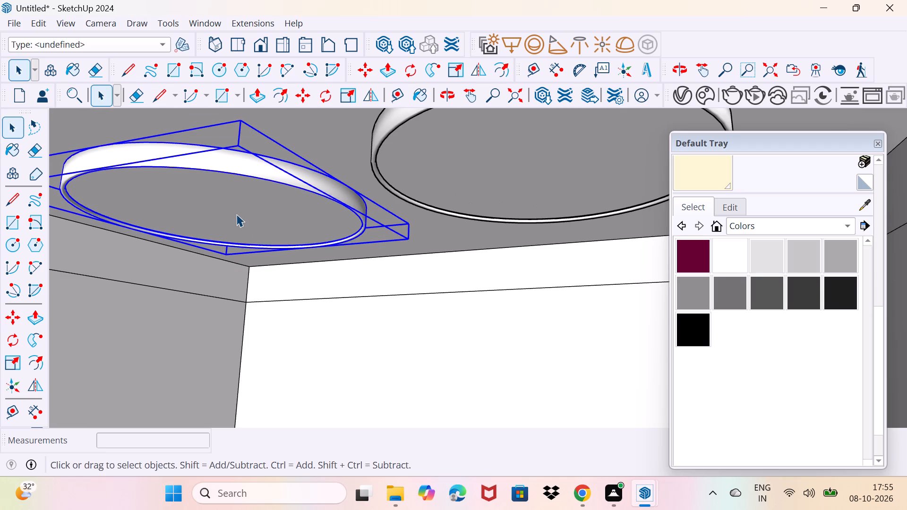
key("s")
scroll(141, 201, "down", 3)
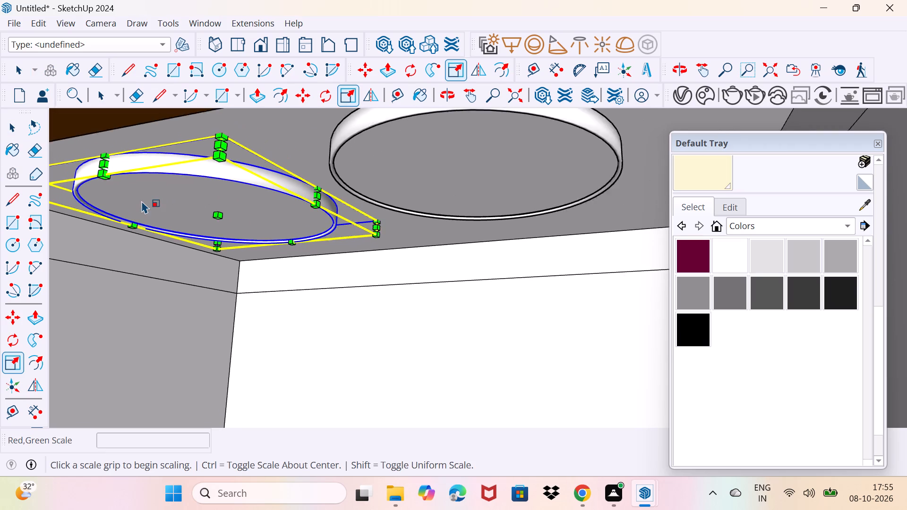
left_click_drag(210, 161, 210, 165)
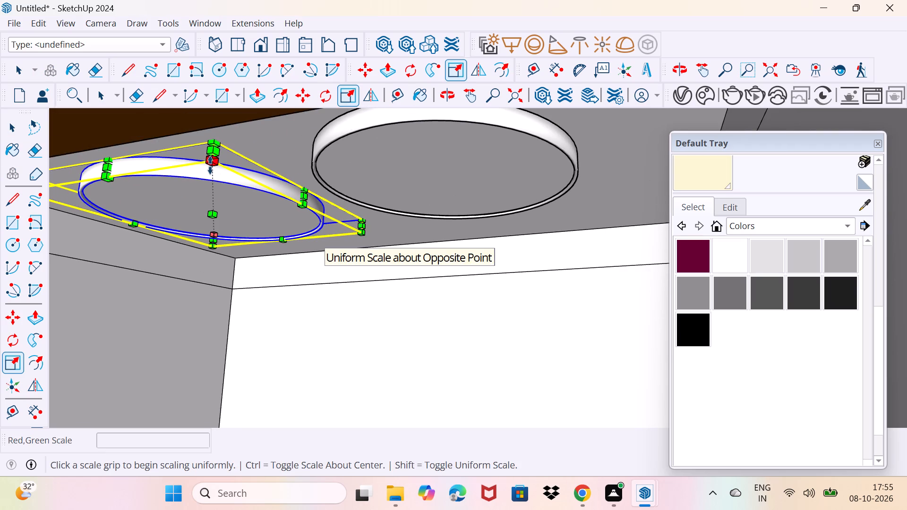
left_click_drag(210, 165, 191, 227)
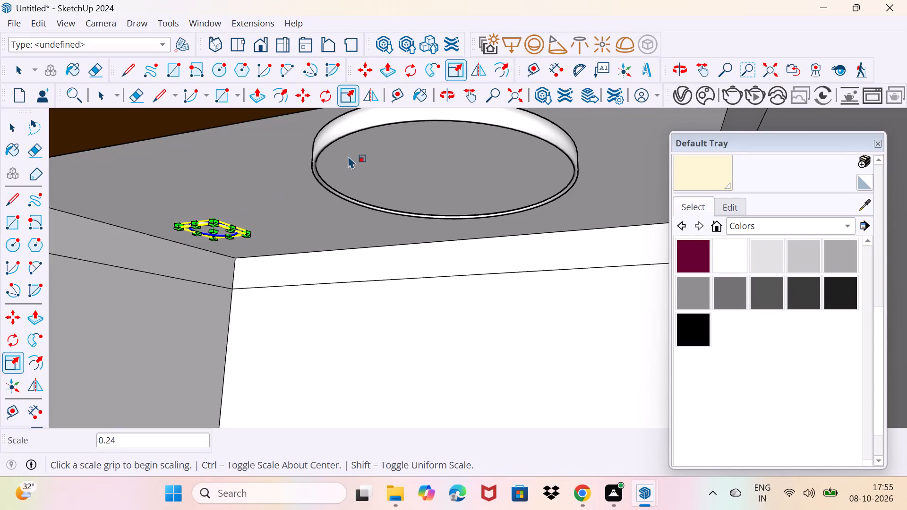
left_click(371, 155)
scroll(374, 154, "down", 2)
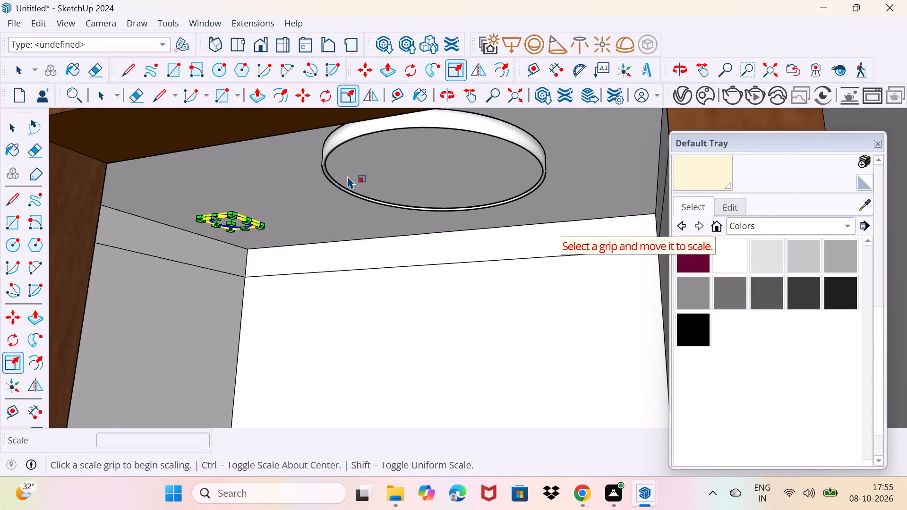
left_click(310, 230)
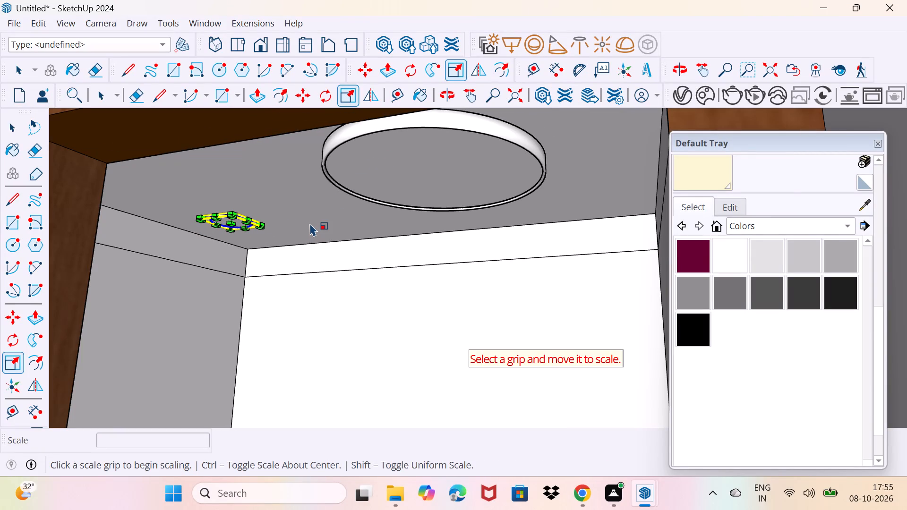
key("space")
Scale the first, still full-size ceiling light down uniformly to a factor of about 0.2.
left_click(406, 158)
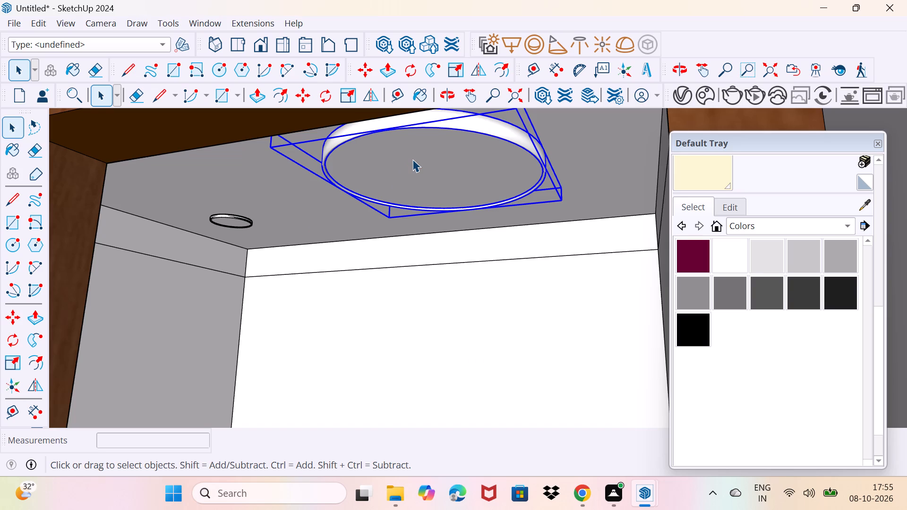
key("s")
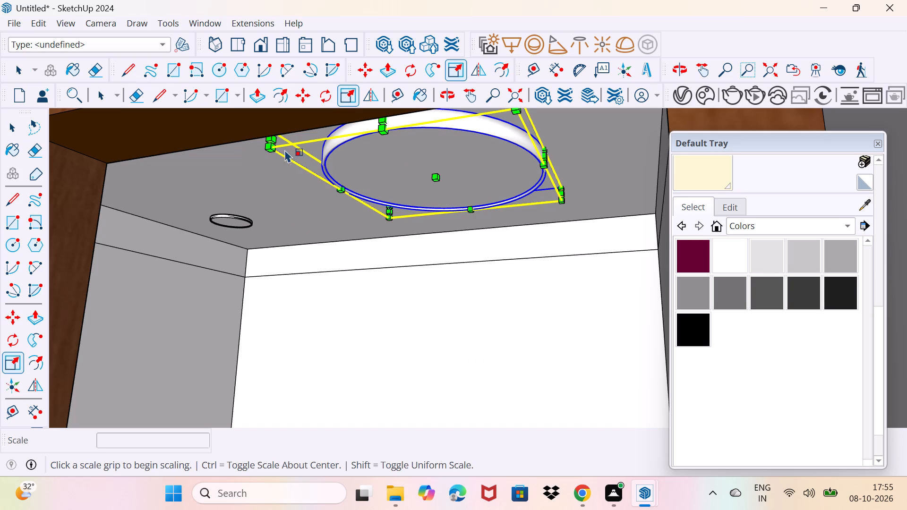
left_click_drag(268, 148, 435, 215)
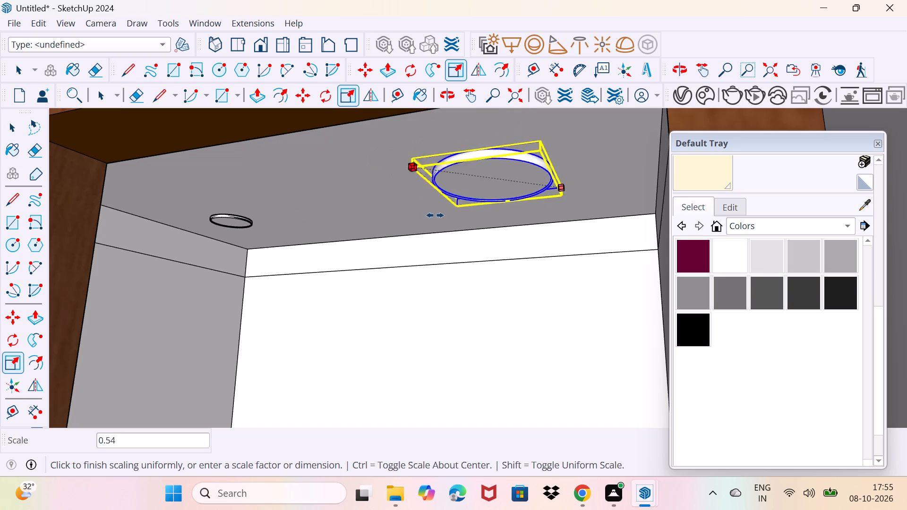
left_click_drag(435, 215, 510, 223)
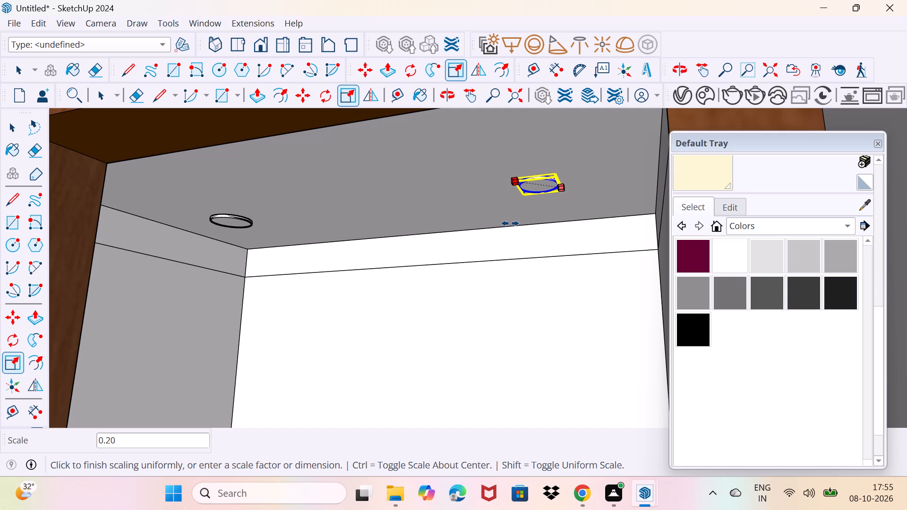
left_click_drag(510, 223, 506, 223)
middle_click_drag(491, 216, 516, 220)
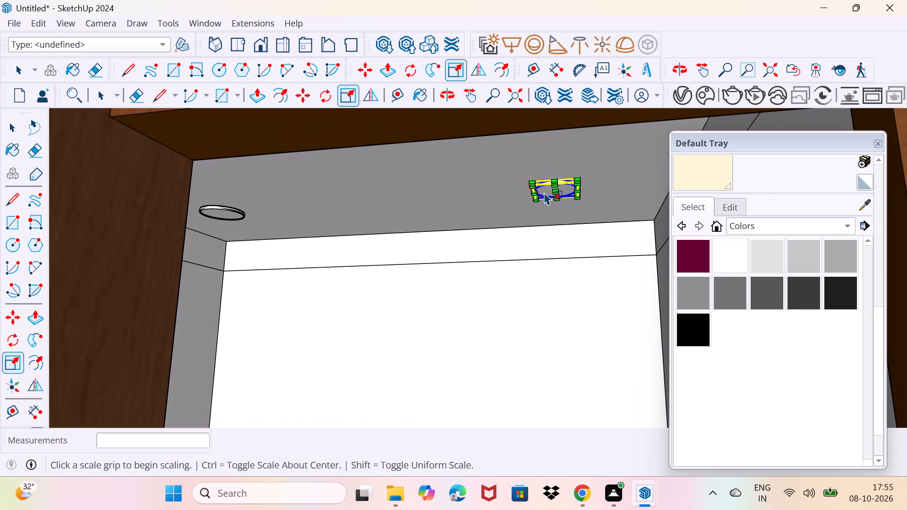
scroll(544, 192, "down", 1)
middle_click_drag(544, 195, 519, 206)
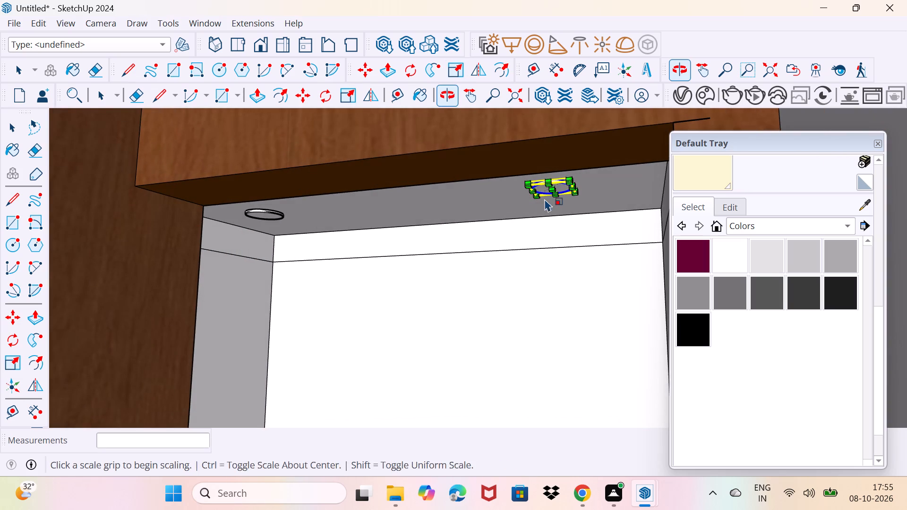
Copy the ceiling light nearest the back wall corner about 5' 4" along the ceiling, between the two existing lights.
scroll(530, 194, "up", 2)
left_click(224, 216)
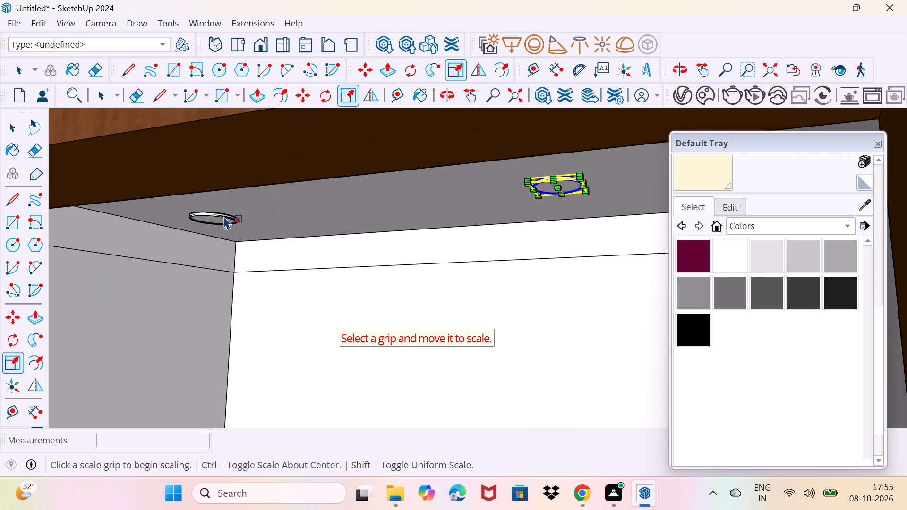
key("space")
left_click(224, 216)
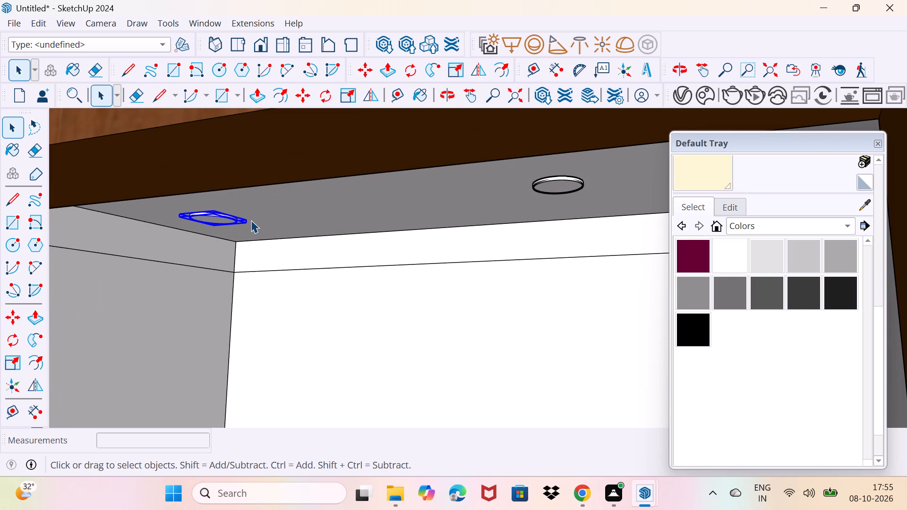
key("m")
left_click(241, 225)
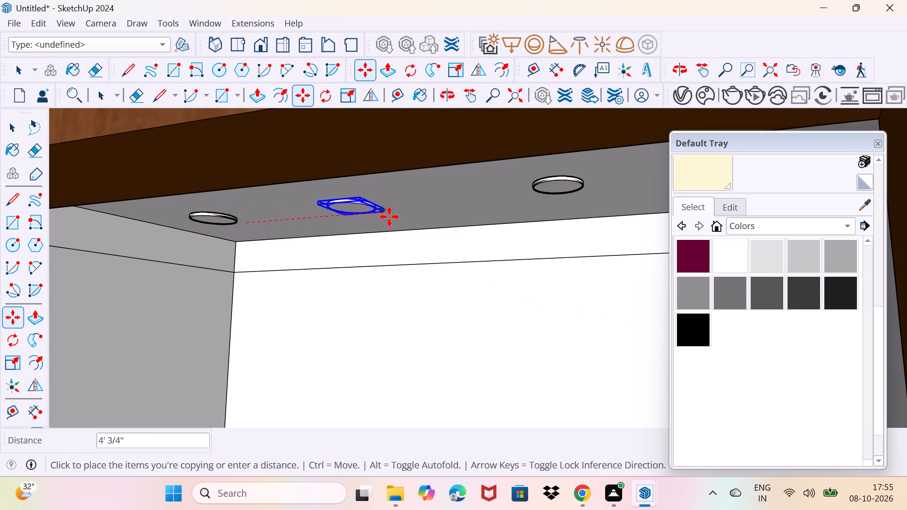
left_click(438, 213)
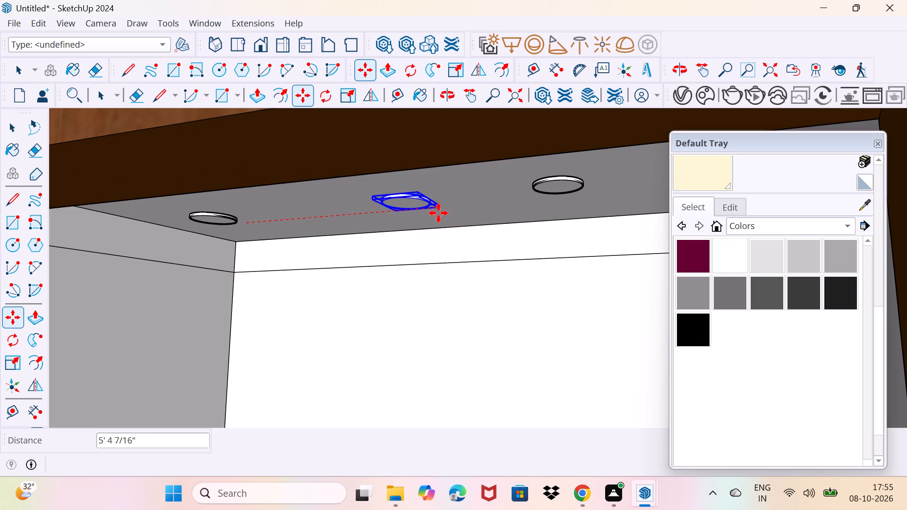
Clear the selection and examine the whole bedroom from its open side, including the ceiling and the wood-framed opening.
scroll(398, 220, "down", 4)
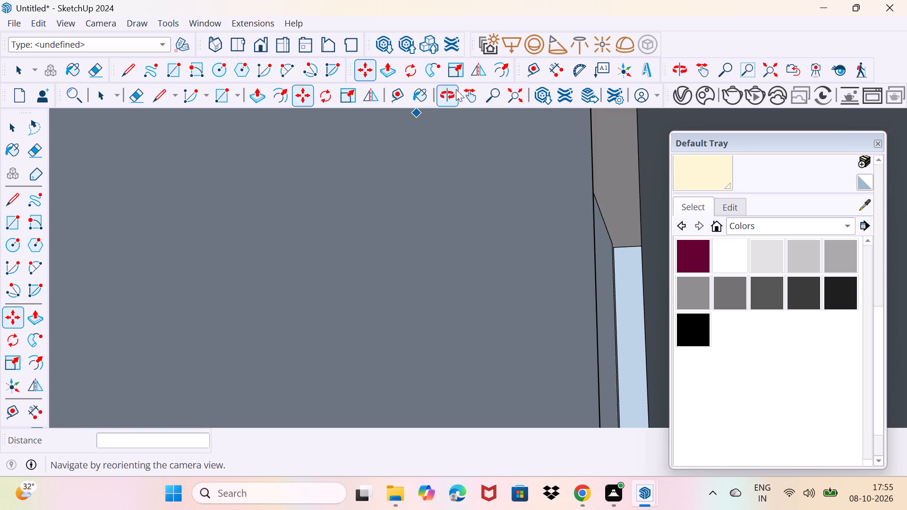
left_click(514, 98)
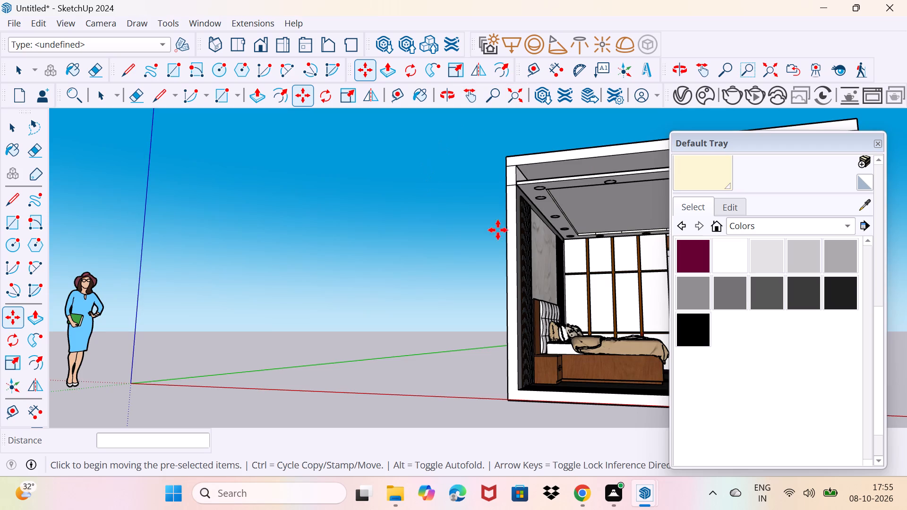
middle_click_drag(566, 257, 417, 258, "shift")
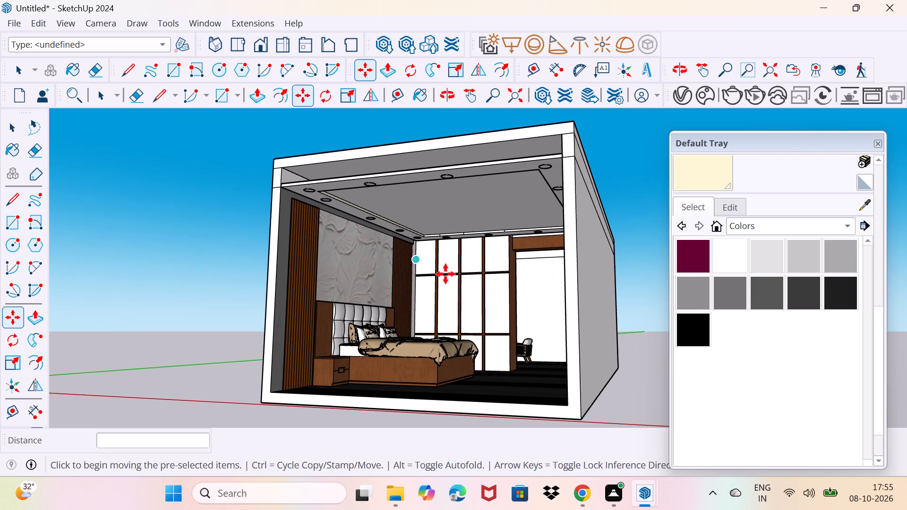
scroll(512, 288, "up", 4)
middle_click_drag(517, 285, 506, 264)
key("space")
left_click_drag(540, 388, 551, 373)
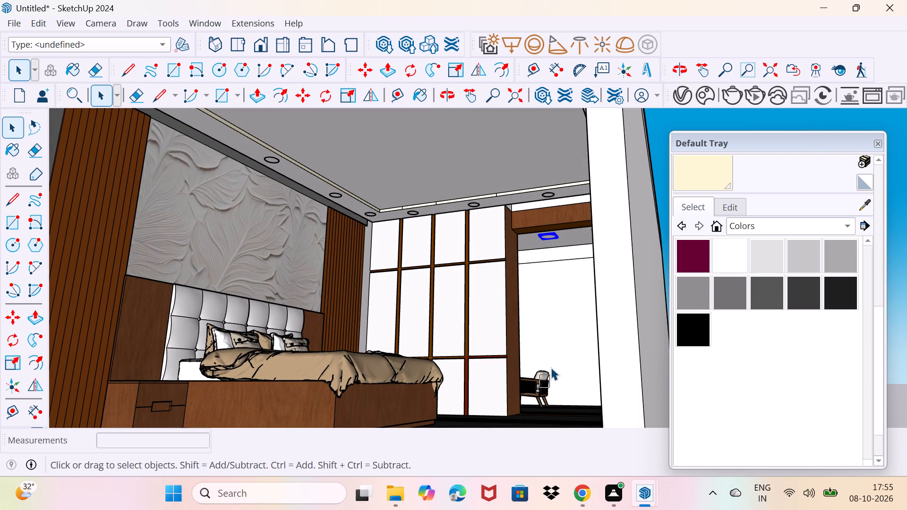
middle_click_drag(513, 367, 522, 394)
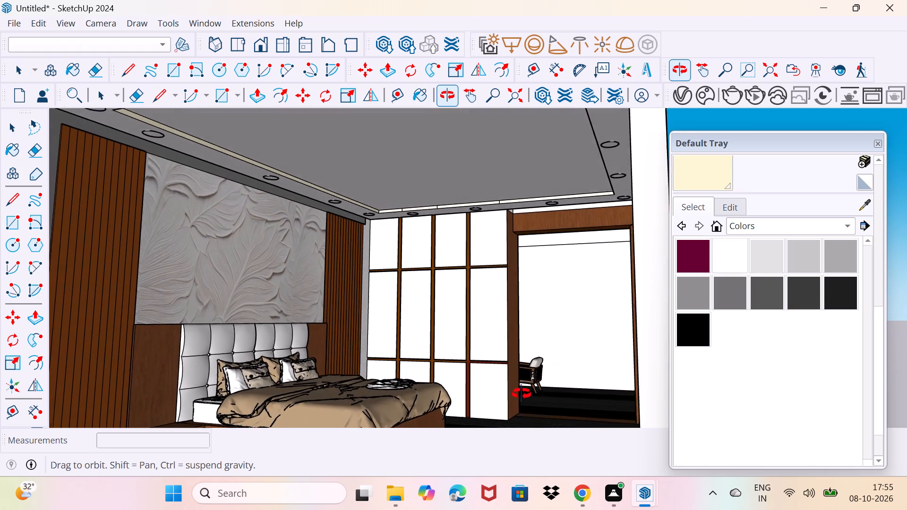
middle_click_drag(522, 394, 521, 370)
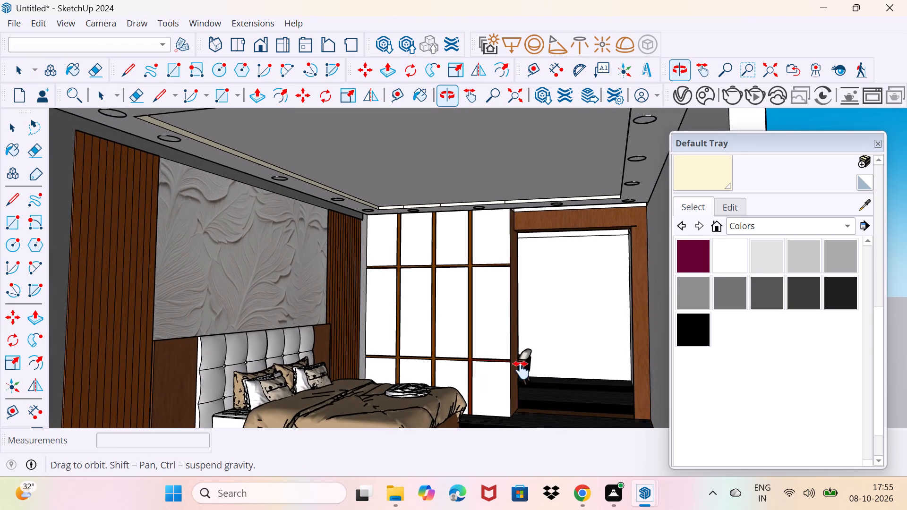
middle_click_drag(521, 370, 496, 372)
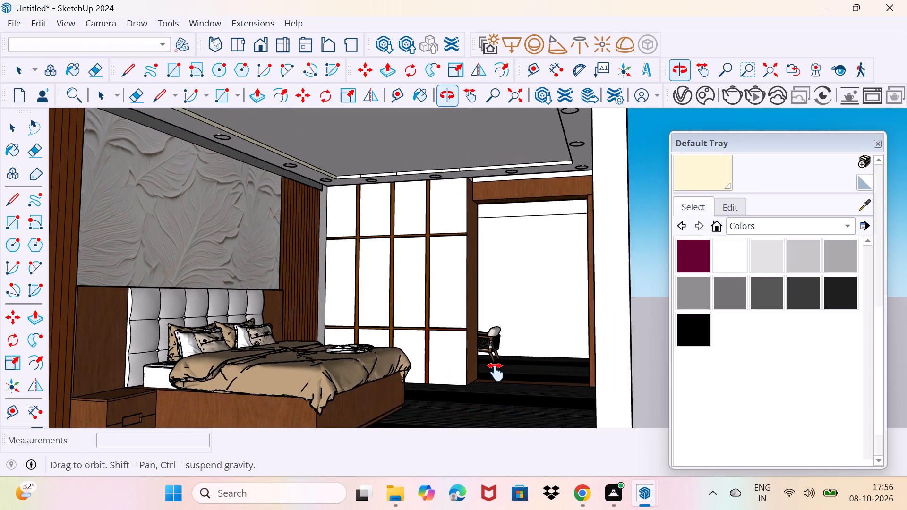
middle_click_drag(496, 372, 495, 372)
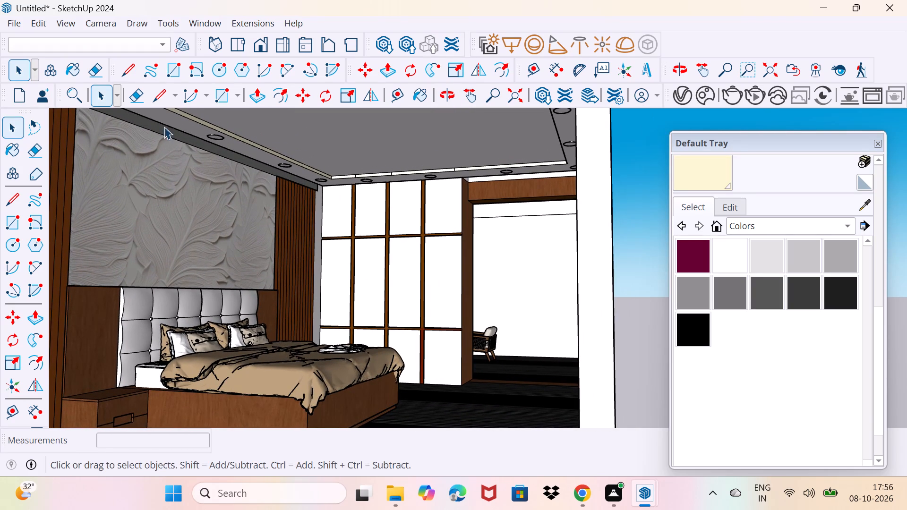
Open the Chaos Cosmos browser from the V-Ray Asset Editor, search for "light" and look through the downloaded assets.
left_click(676, 102)
left_click(277, 103)
left_click(278, 95)
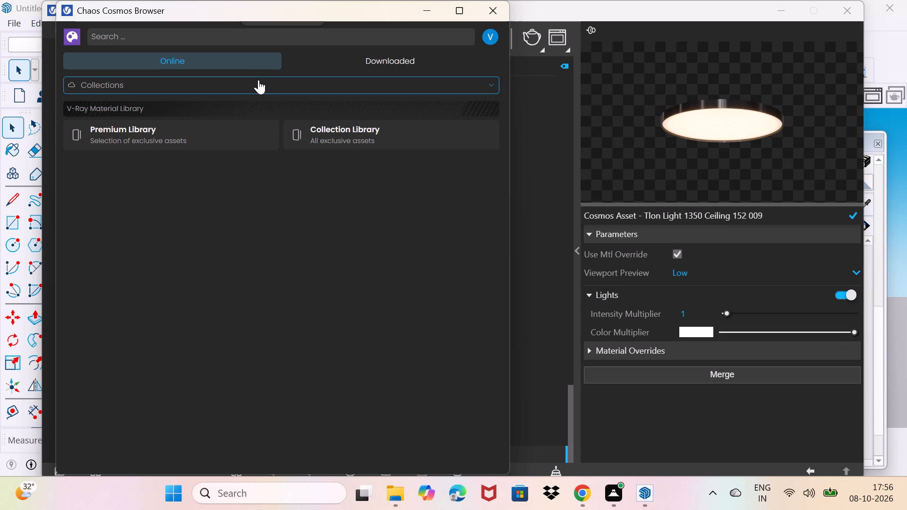
left_click(246, 85)
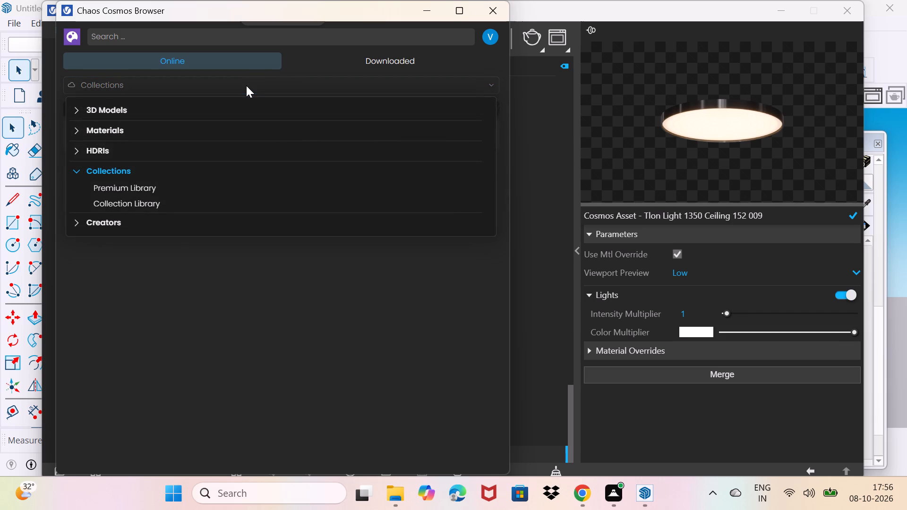
left_click(246, 85)
left_click(246, 85)
left_click(229, 29)
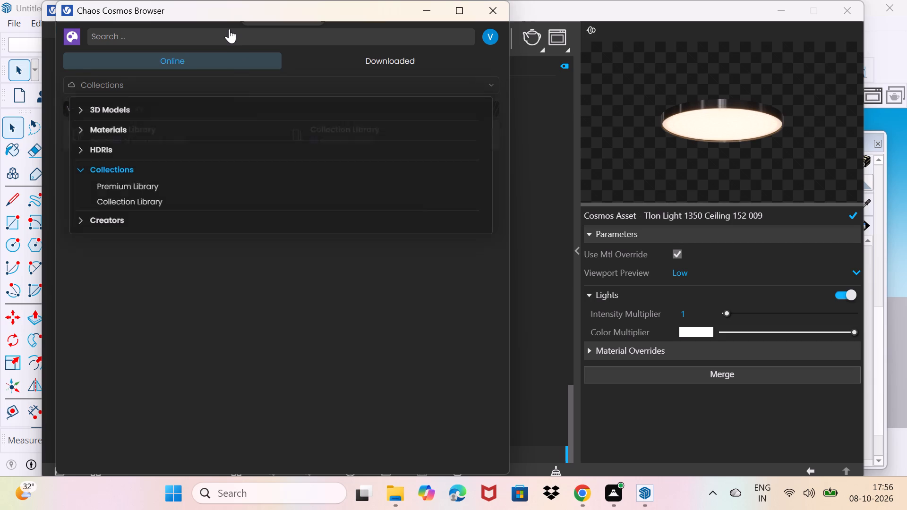
left_click(229, 29)
type("light")
key("Return")
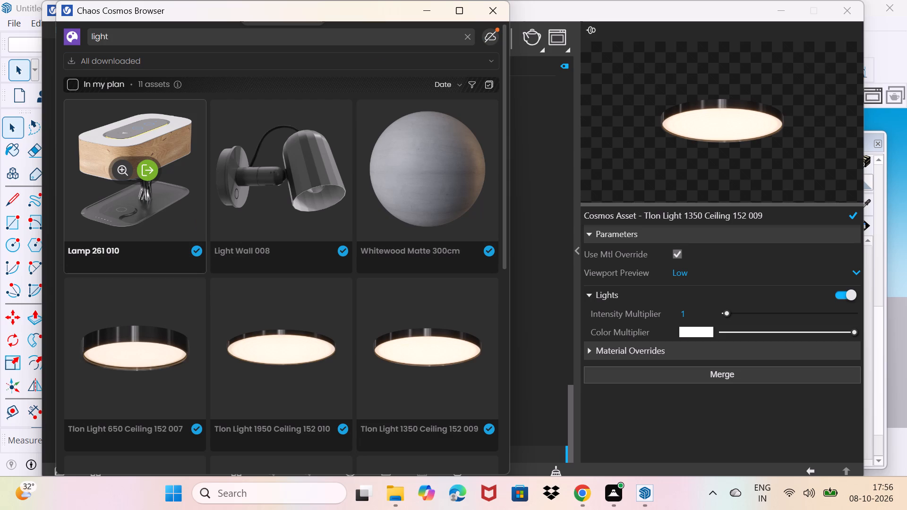
scroll(201, 219, "down", 3)
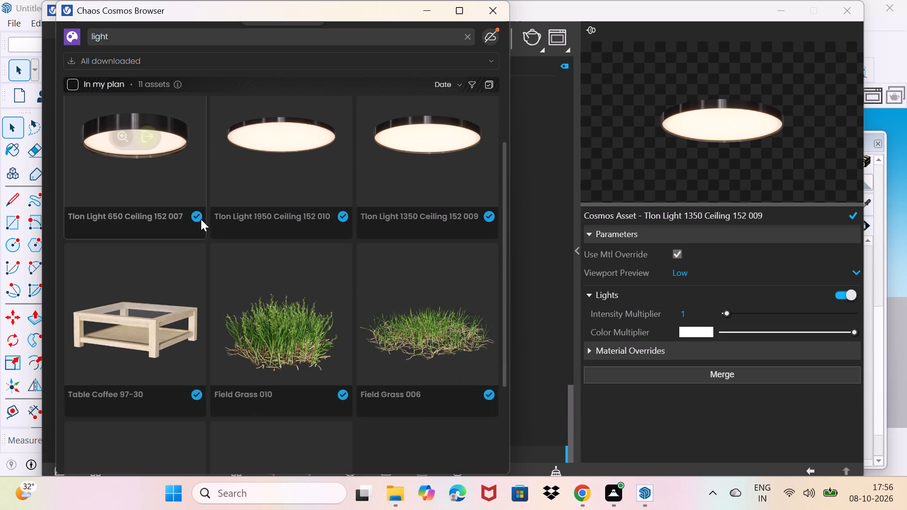
scroll(201, 219, "down", 7)
scroll(266, 184, "up", 4)
left_click(272, 59)
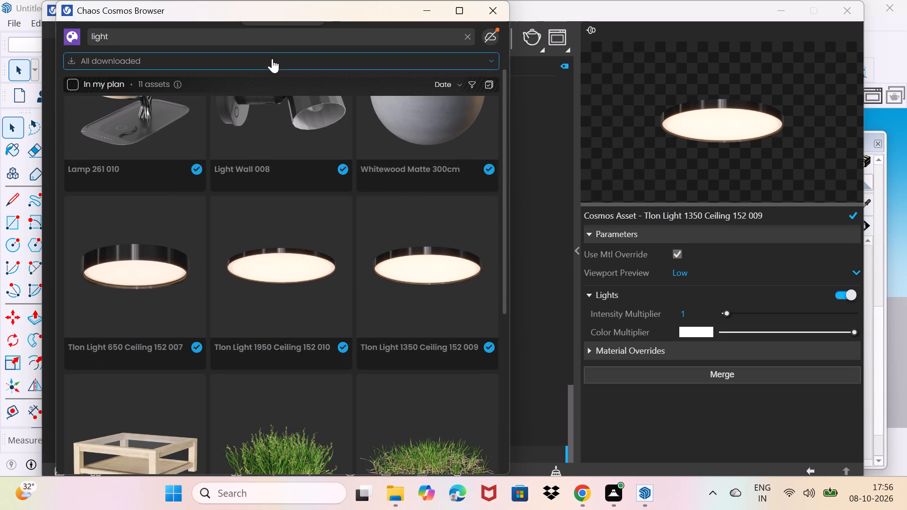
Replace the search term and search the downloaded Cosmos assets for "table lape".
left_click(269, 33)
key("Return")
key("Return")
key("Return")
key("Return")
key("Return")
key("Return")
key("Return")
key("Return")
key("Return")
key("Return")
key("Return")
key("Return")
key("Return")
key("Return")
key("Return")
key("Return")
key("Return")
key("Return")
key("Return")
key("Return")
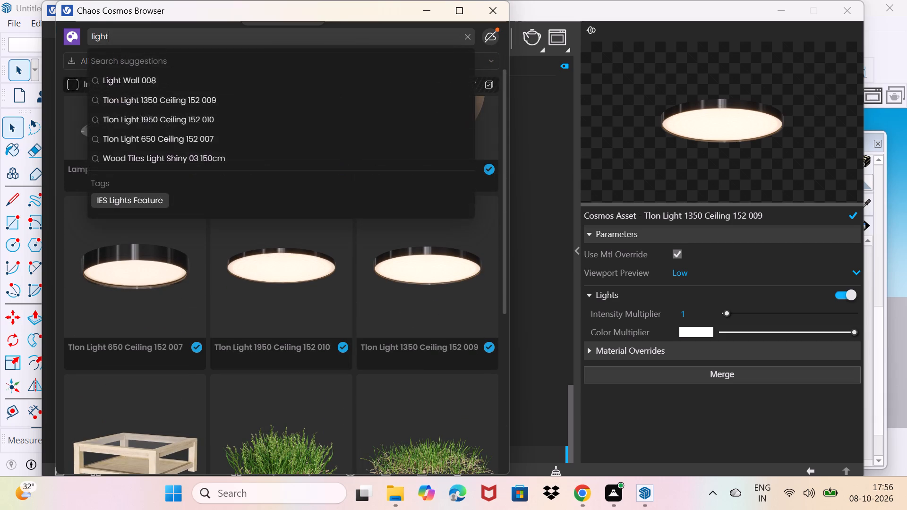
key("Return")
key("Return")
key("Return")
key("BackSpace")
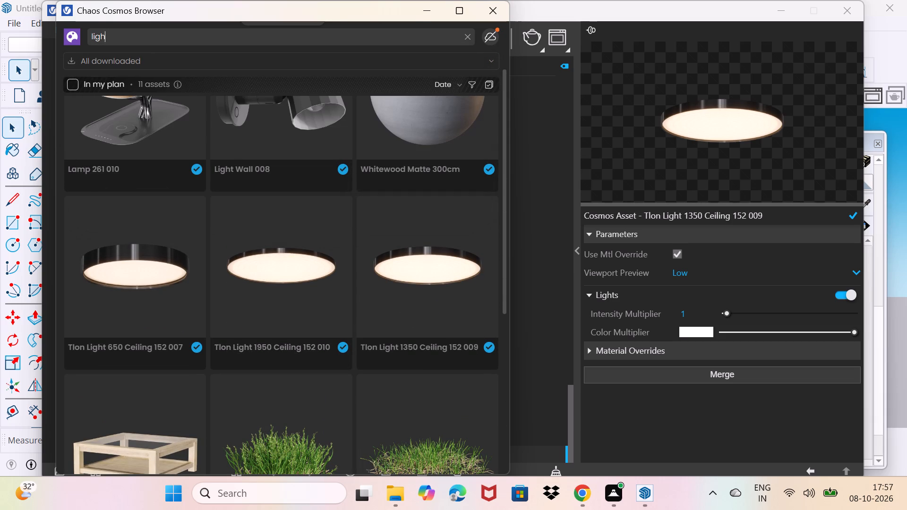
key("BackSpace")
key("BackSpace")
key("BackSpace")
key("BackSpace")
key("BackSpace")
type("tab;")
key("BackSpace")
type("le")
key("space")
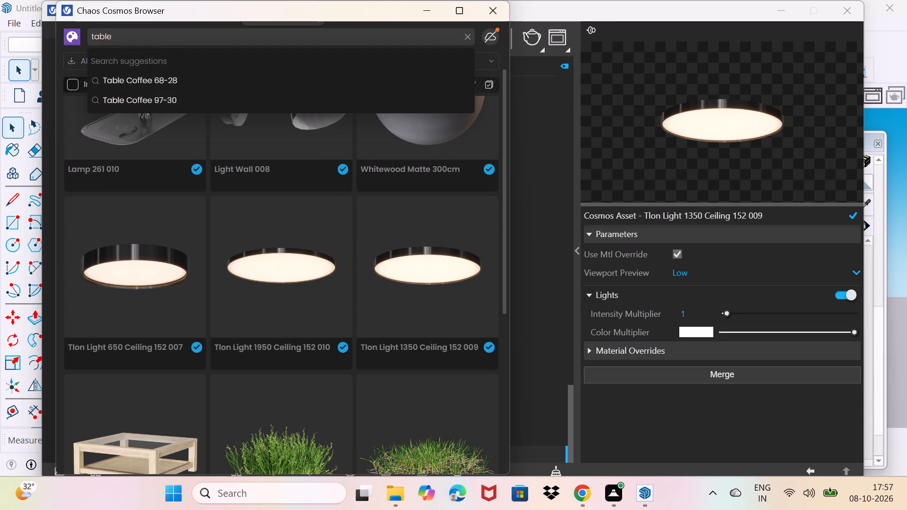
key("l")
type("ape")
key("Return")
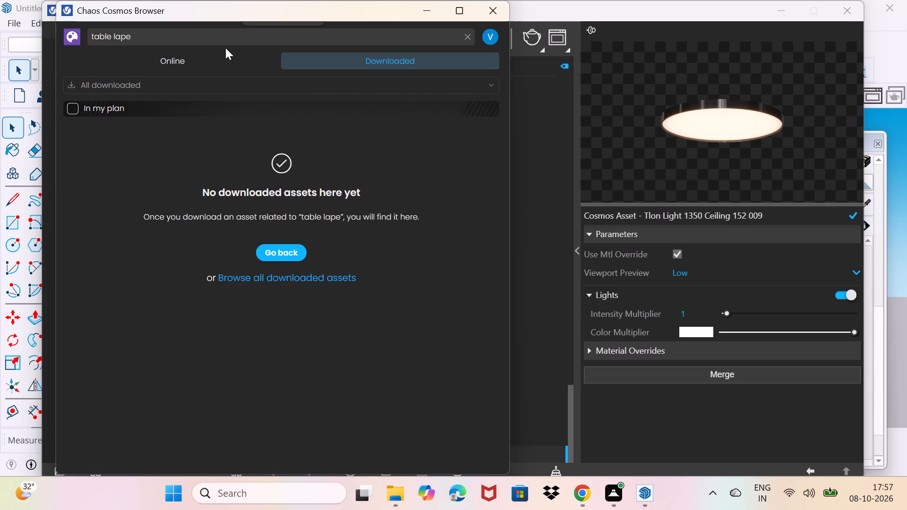
Switch to the online Cosmos assets and search for "table light".
left_click(188, 63)
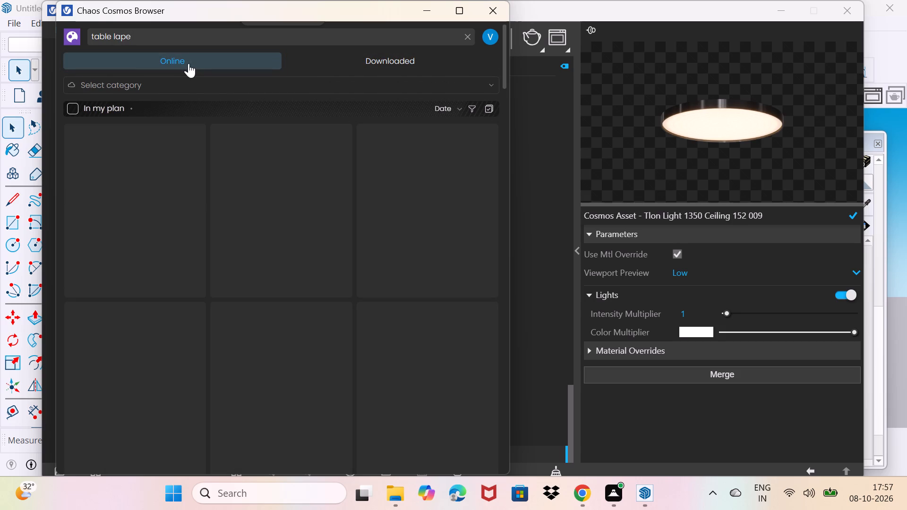
left_click(139, 34)
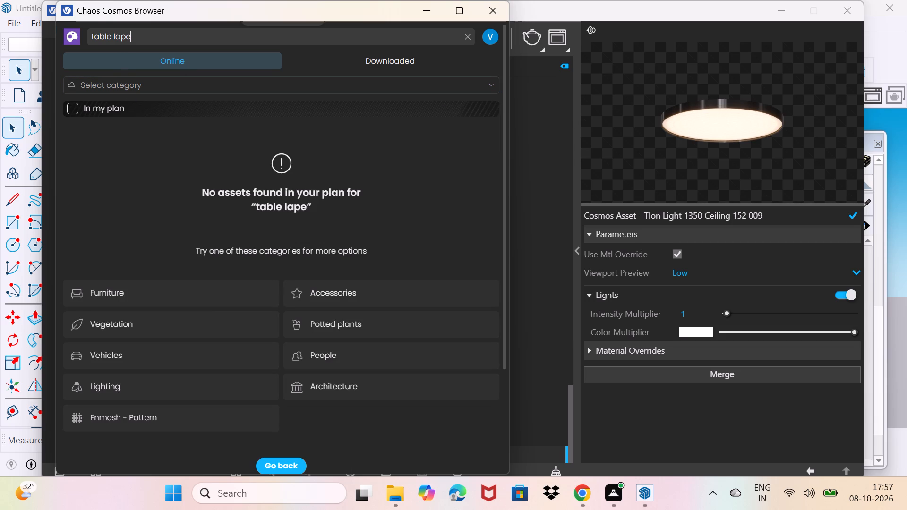
key("BackSpace")
key("BackSpace")
key("BackSpace")
key("BackSpace")
type("light")
key("Return")
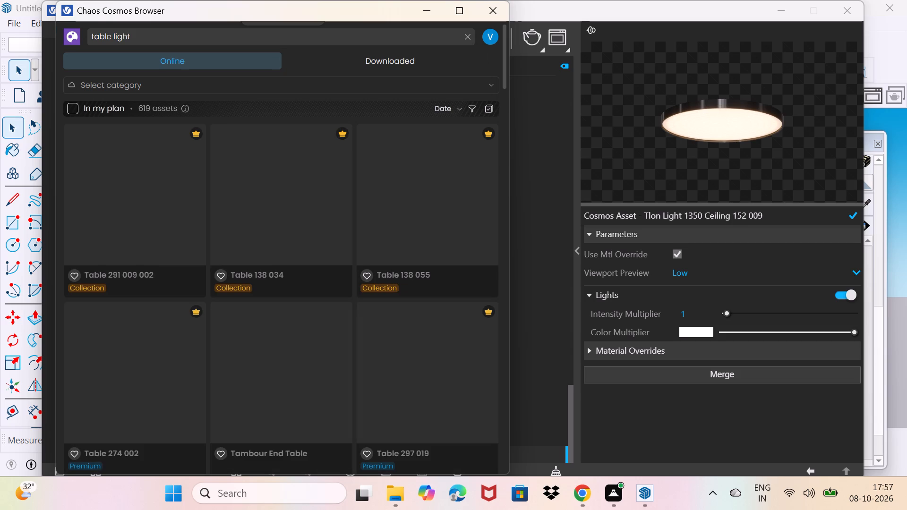
Browse the table light results and download the Lamp Table 114-28 asset with the dark shade and tripod legs.
scroll(182, 205, "down", 7)
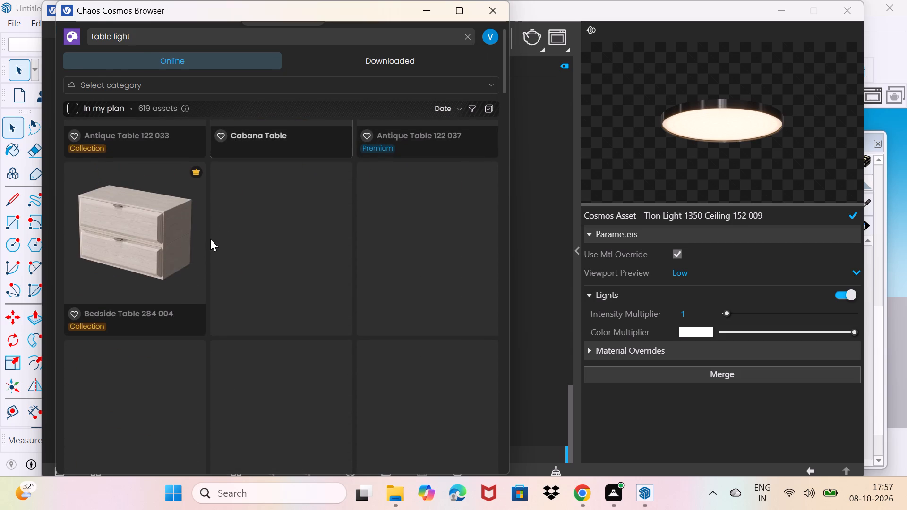
scroll(210, 239, "down", 4)
scroll(210, 239, "up", 4)
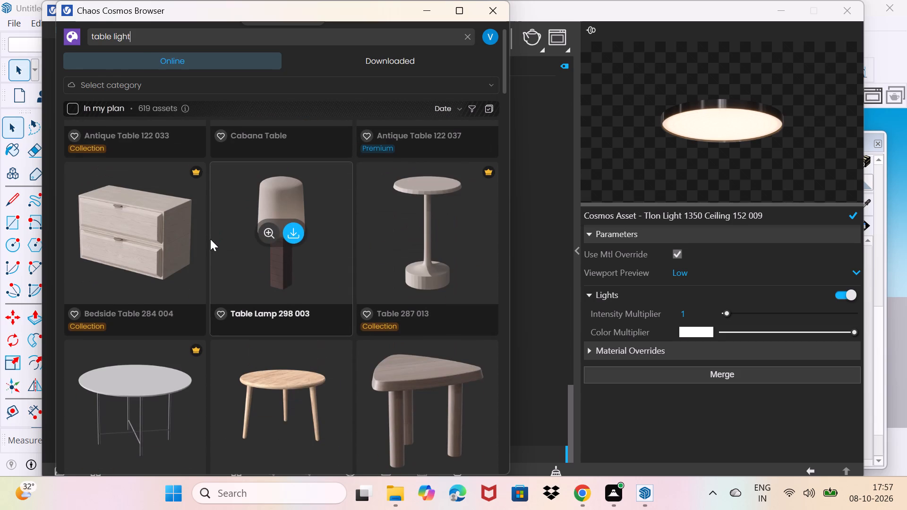
scroll(210, 239, "down", 8)
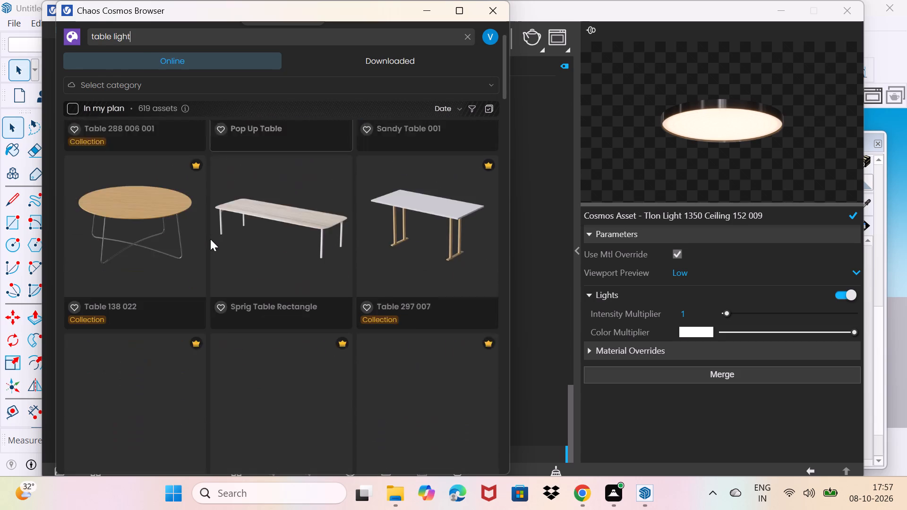
scroll(210, 239, "down", 4)
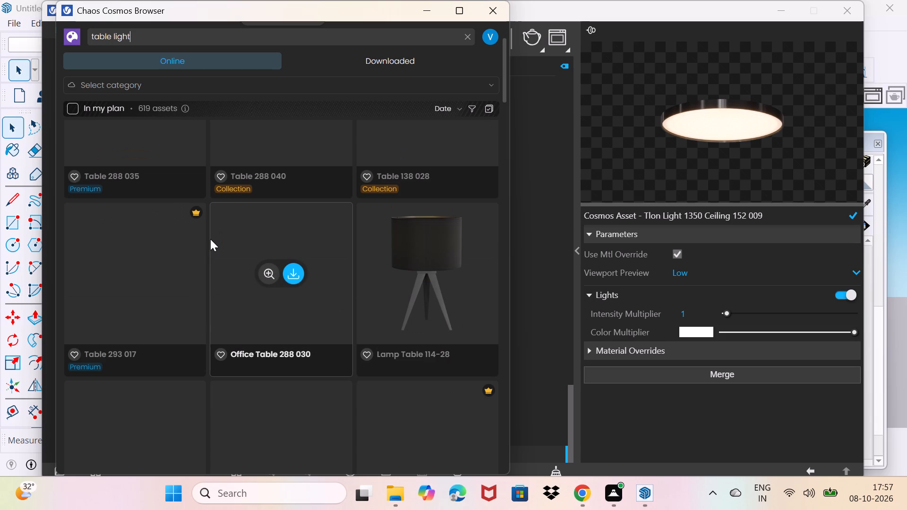
scroll(367, 255, "down", 3)
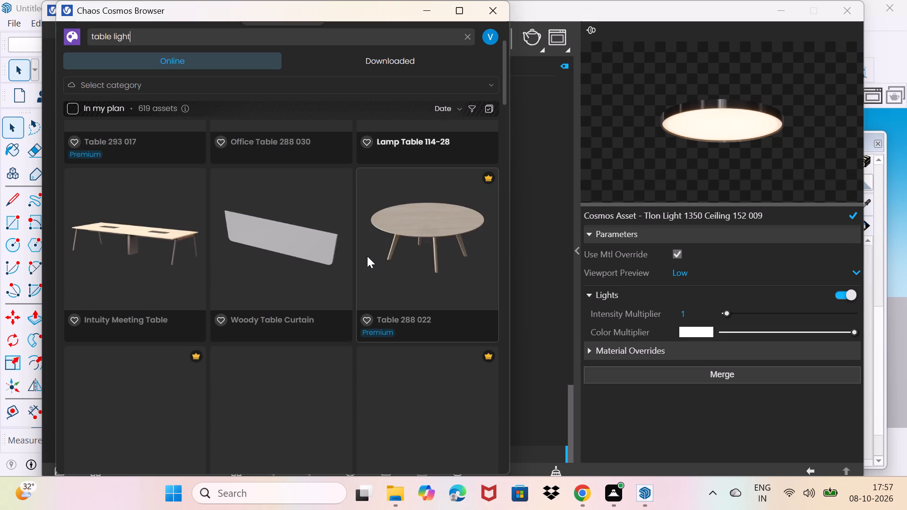
scroll(367, 256, "up", 3)
scroll(421, 260, "up", 2)
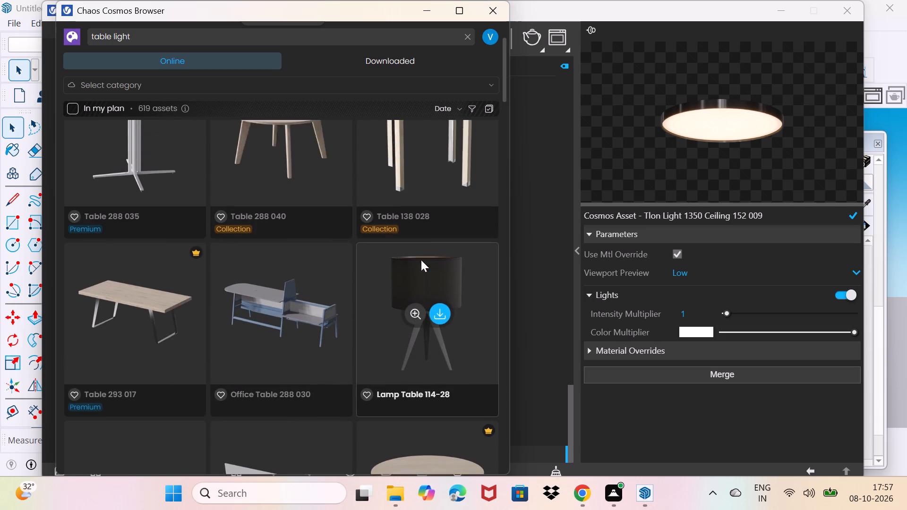
scroll(421, 260, "up", 1)
scroll(421, 260, "down", 3)
left_click(442, 270)
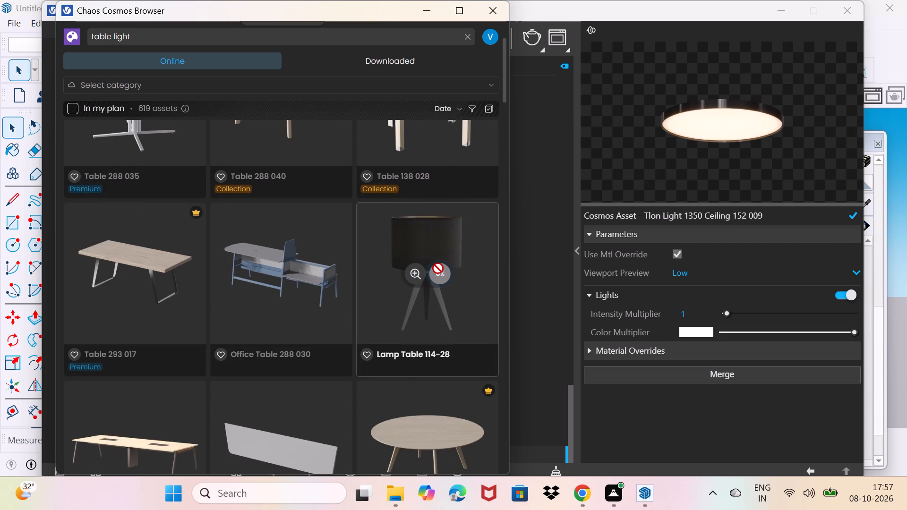
Look through the online table light results for other suitable table lamps while Lamp Table 114-28 downloads.
scroll(431, 269, "up", 7)
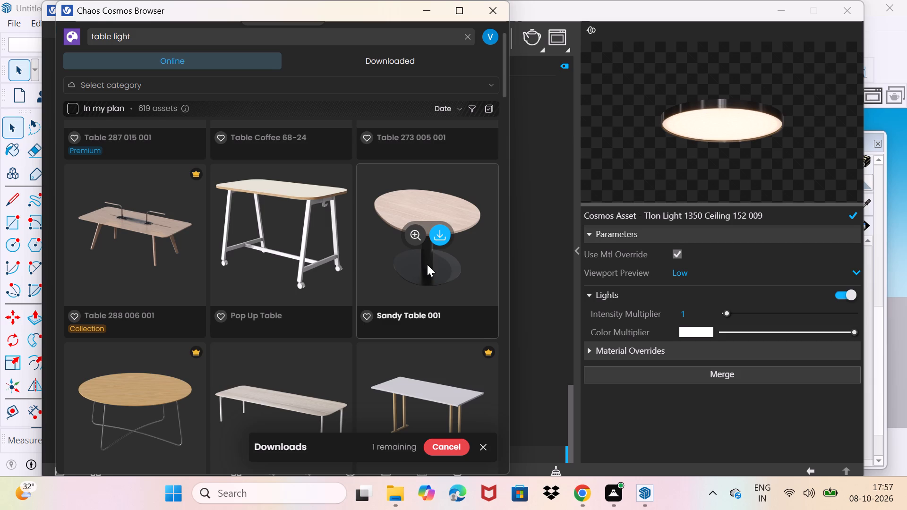
scroll(317, 312, "down", 4)
scroll(317, 312, "up", 7)
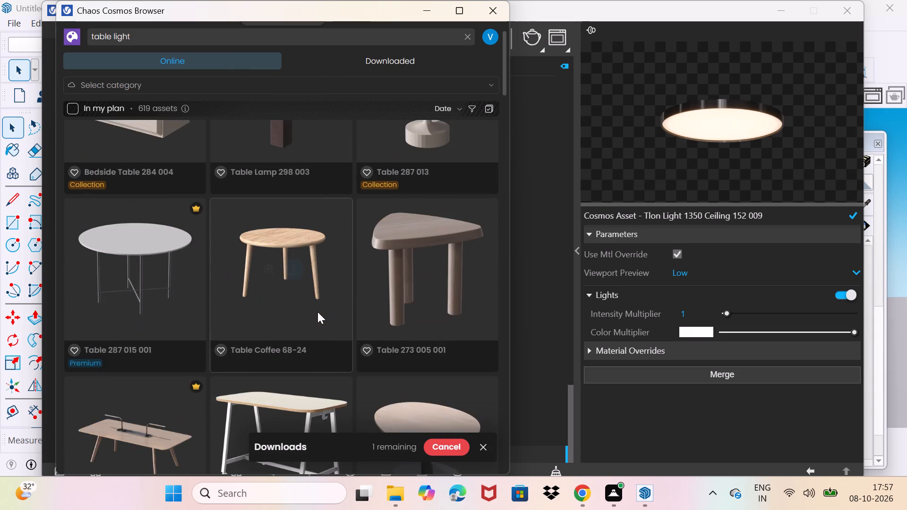
scroll(317, 312, "up", 5)
scroll(317, 312, "down", 7)
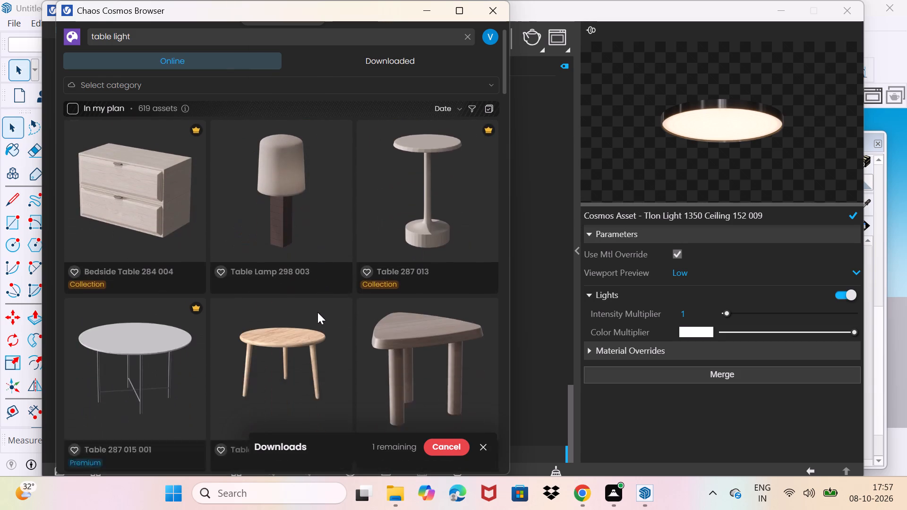
scroll(317, 312, "down", 9)
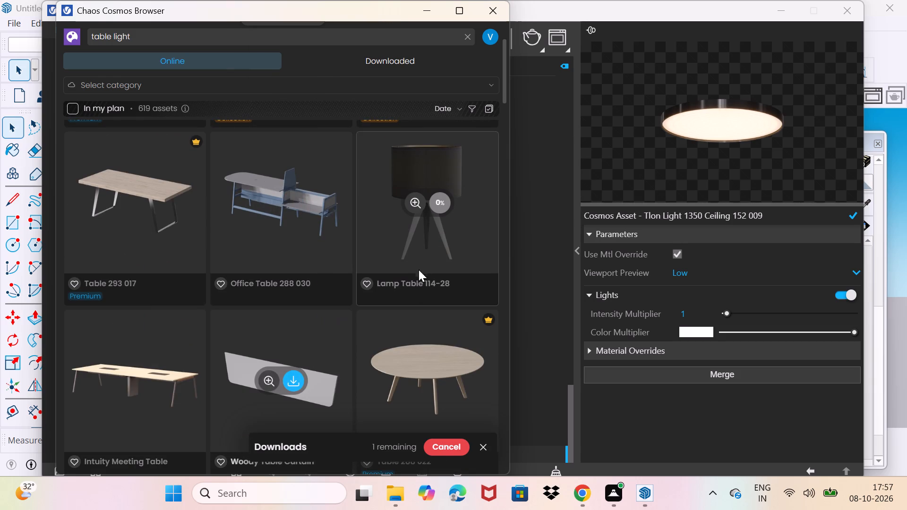
scroll(419, 229, "down", 2)
scroll(419, 231, "up", 4)
scroll(334, 229, "up", 9)
scroll(297, 238, "up", 7)
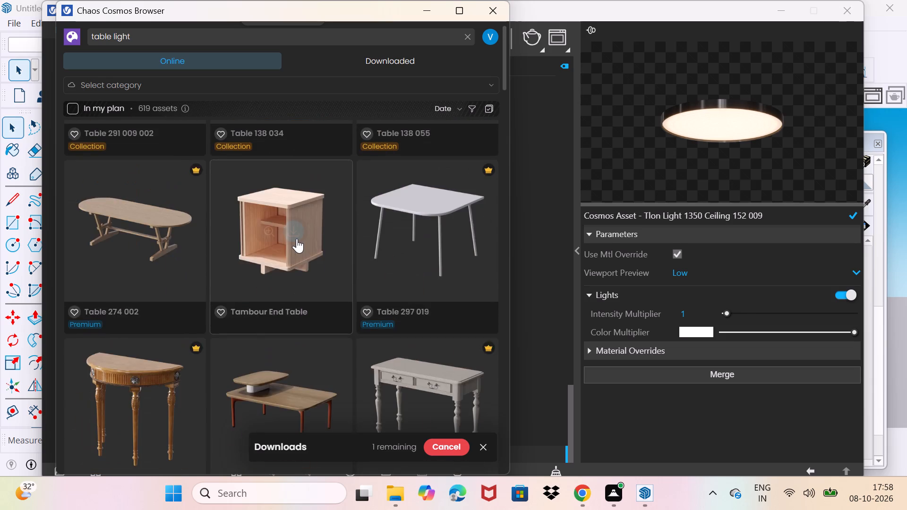
scroll(297, 238, "up", 10)
scroll(297, 238, "down", 9)
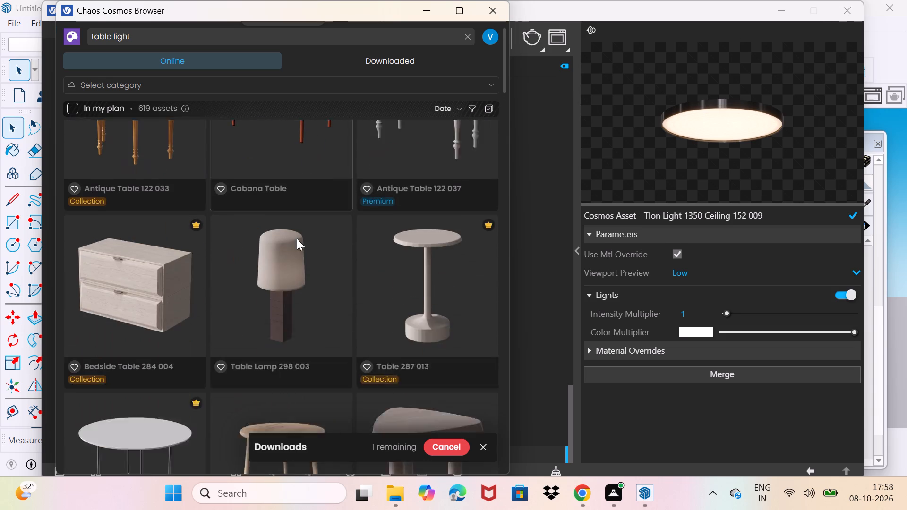
scroll(297, 238, "down", 14)
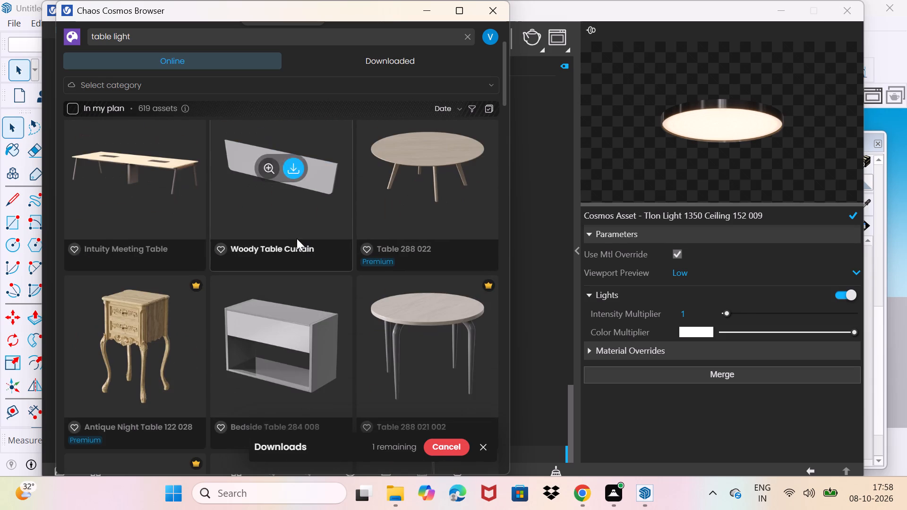
scroll(297, 238, "down", 2)
scroll(297, 238, "up", 3)
scroll(297, 238, "down", 8)
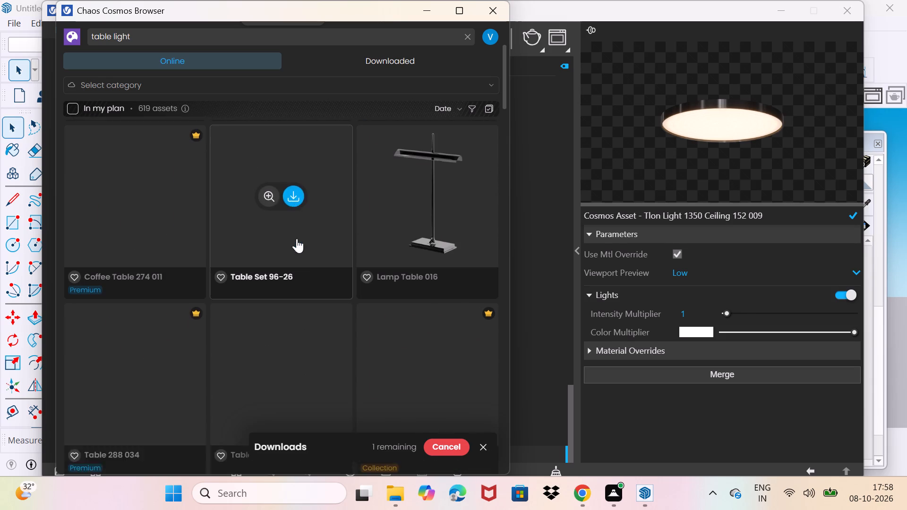
scroll(297, 238, "down", 1)
scroll(297, 238, "up", 6)
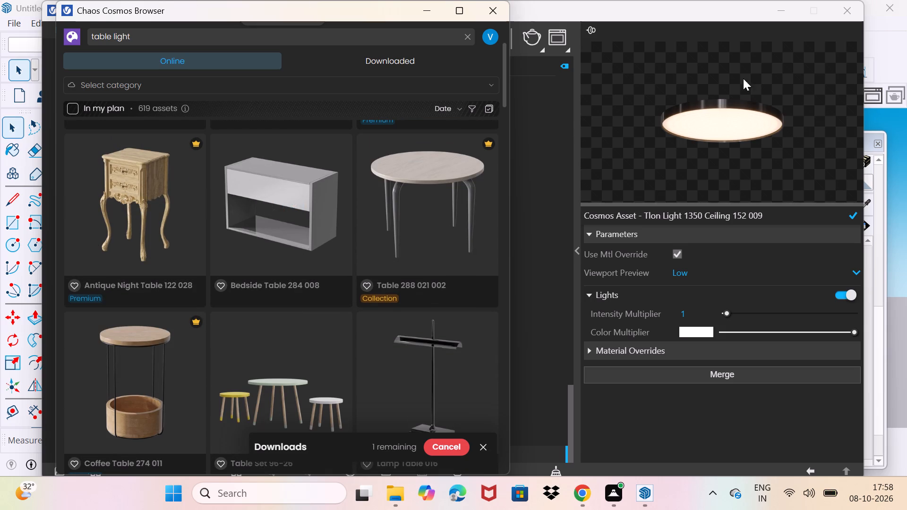
scroll(442, 300, "up", 8)
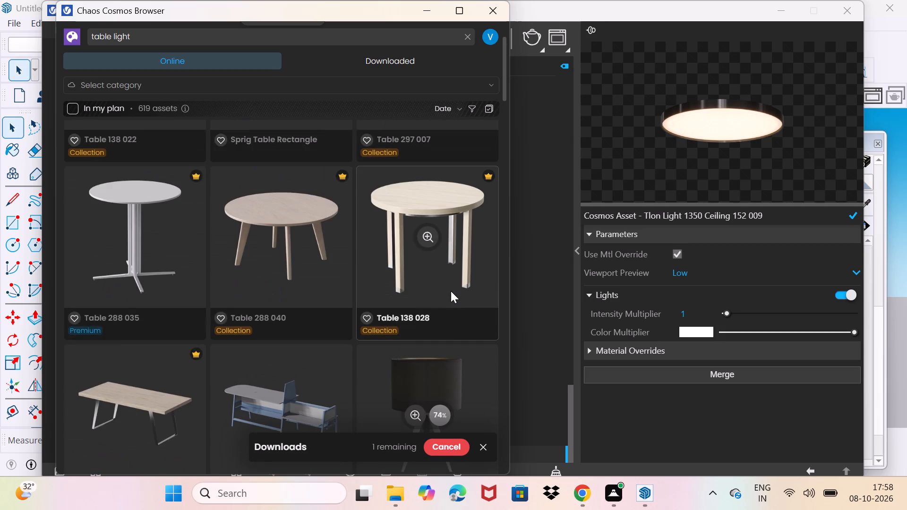
Import the Lamp Table 114-28 asset into the SketchUp model and place it on the near bedside table.
scroll(449, 295, "down", 1)
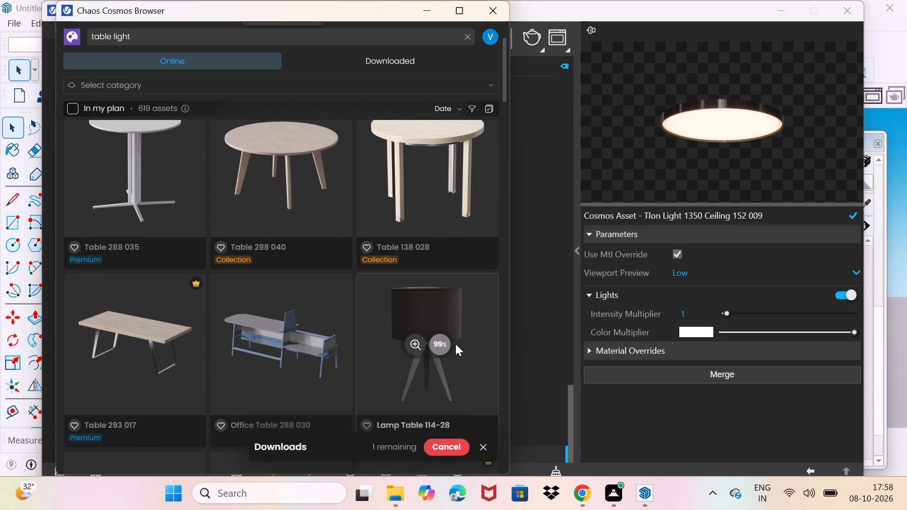
left_click(440, 344)
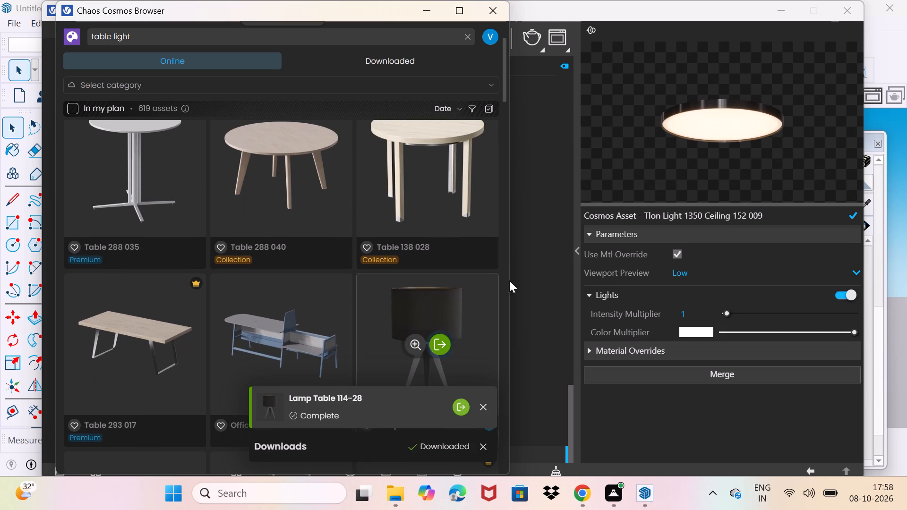
left_click(777, 6)
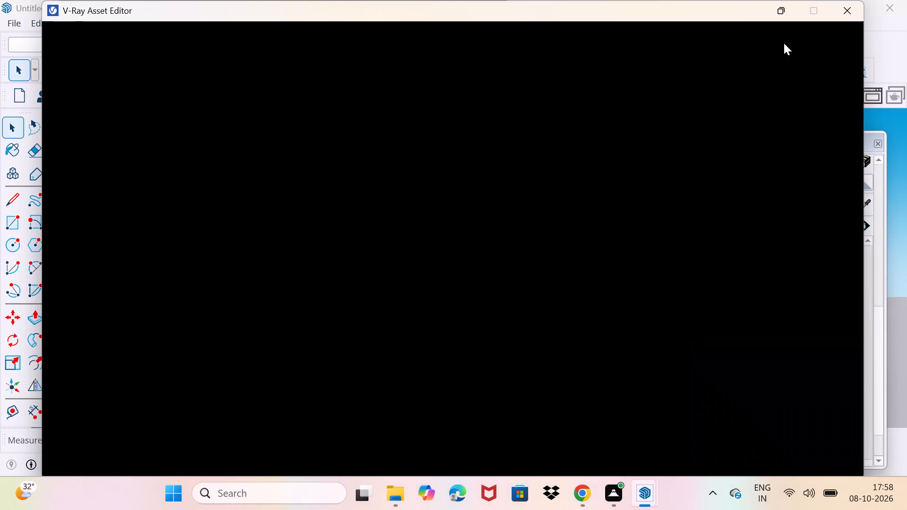
left_click(841, 10)
left_click(847, 10)
left_click(847, 10)
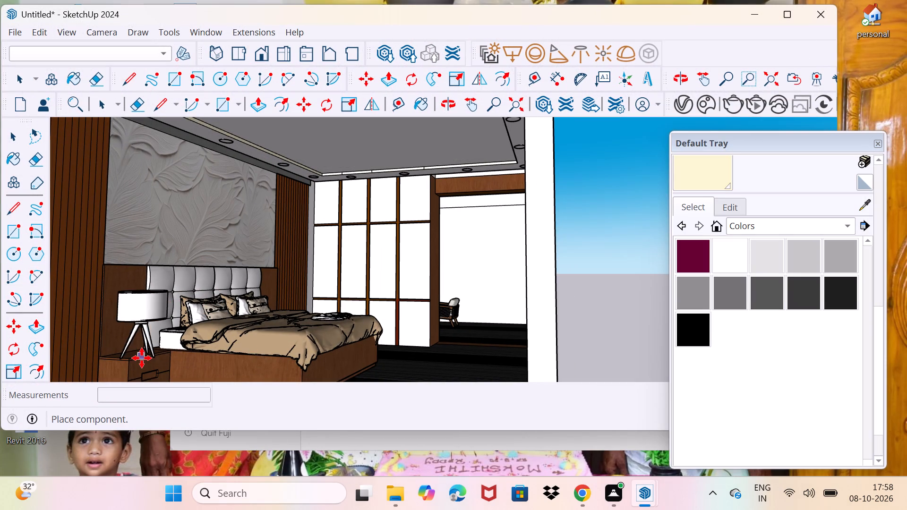
scroll(142, 358, "up", 3)
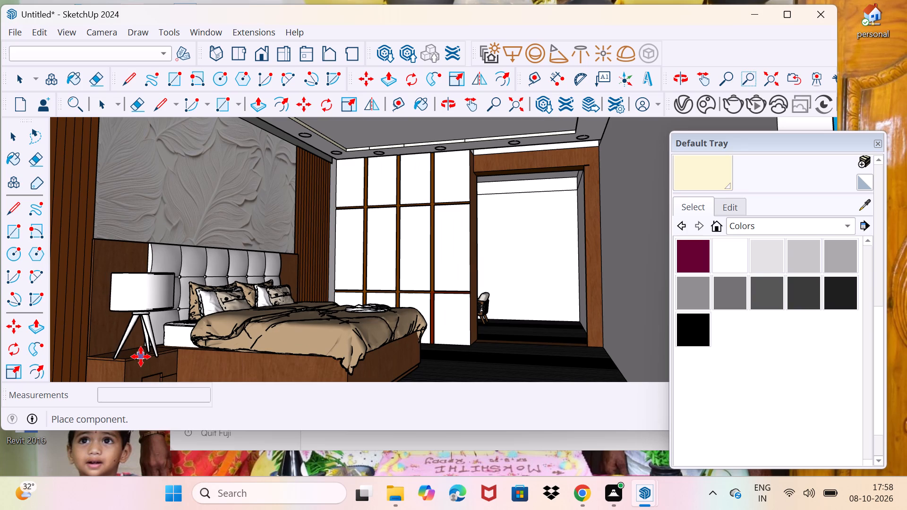
left_click(141, 357)
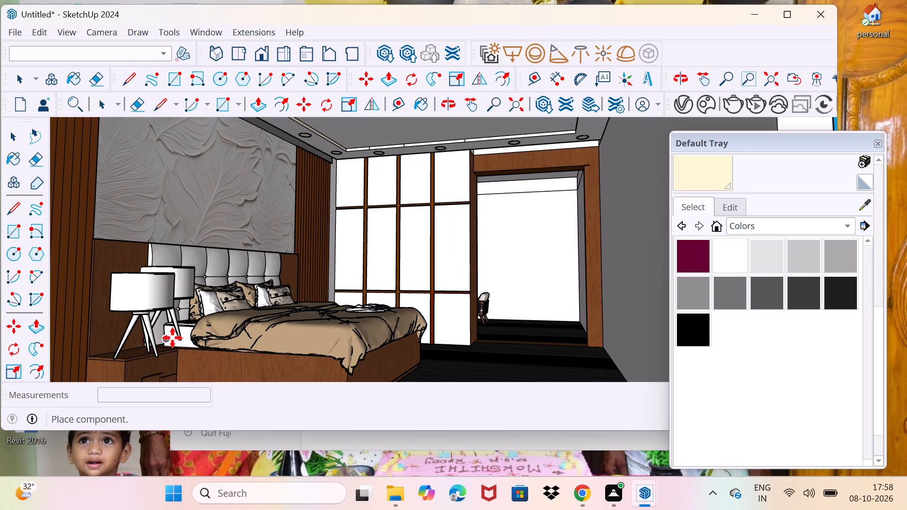
Place a second copy of the table lamp on the dark floor beyond the foot of the bed.
middle_click_drag(329, 313, 305, 409)
scroll(330, 313, "up", 1)
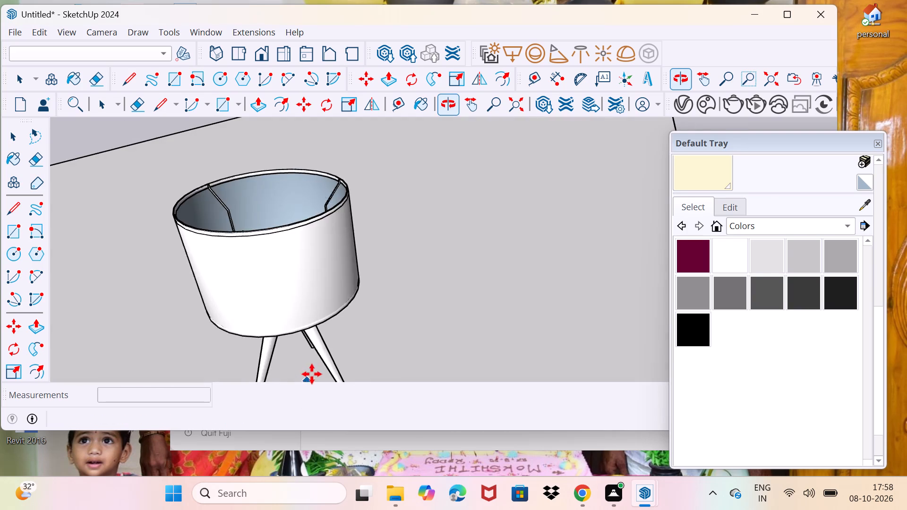
scroll(423, 324, "down", 2)
middle_click_drag(423, 324, 456, 258)
scroll(457, 269, "down", 3)
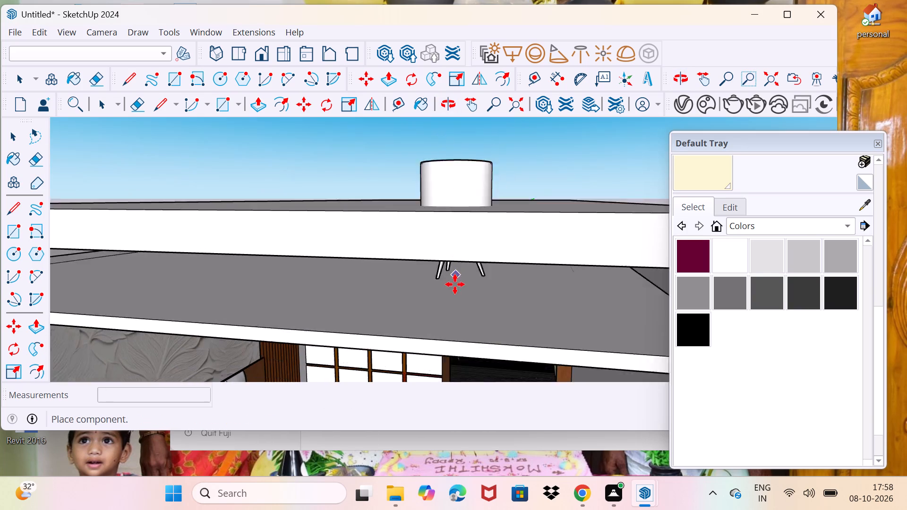
scroll(455, 284, "down", 4)
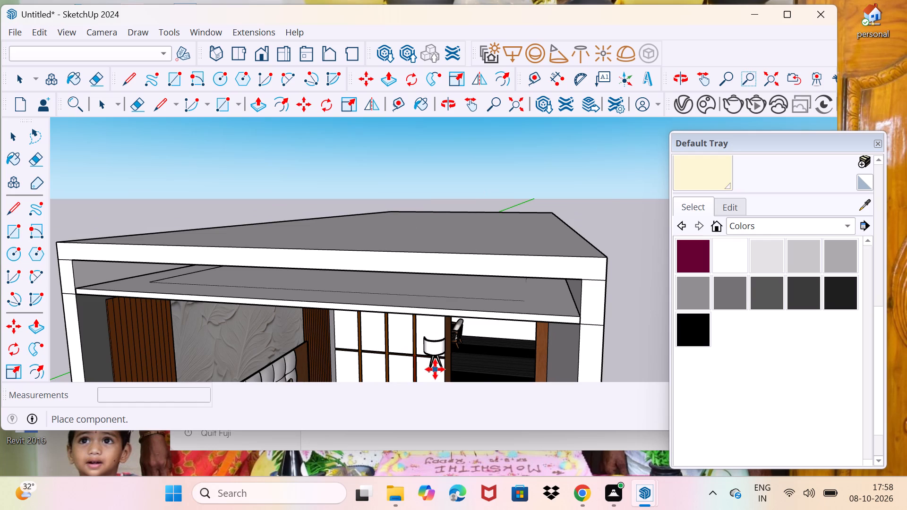
middle_click_drag(435, 369, 451, 293, "shift")
left_click(453, 341)
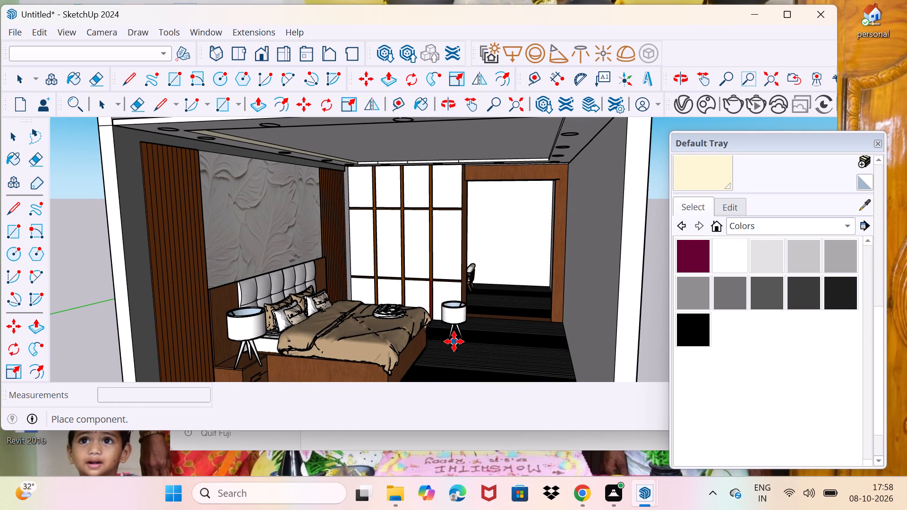
key("space")
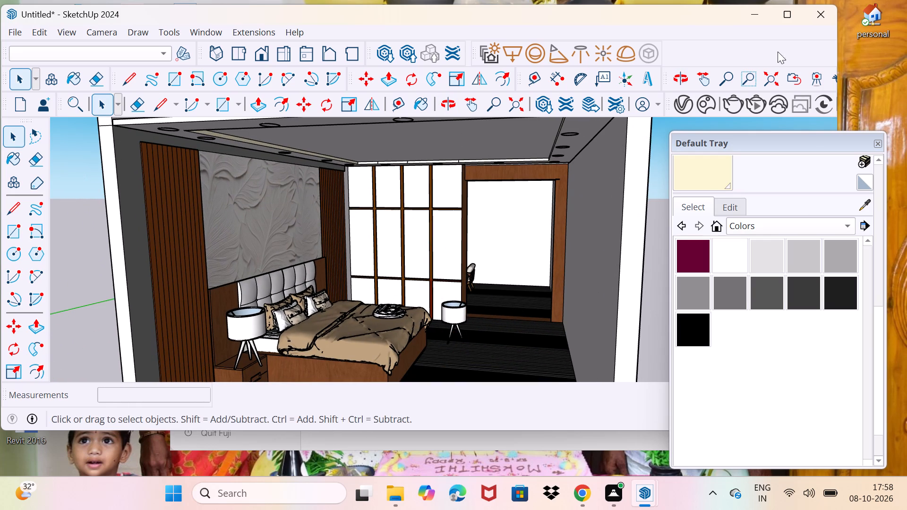
Maximize the SketchUp window and scale the lamp on the near bedside table down uniformly to suit the table.
left_click(788, 17)
scroll(370, 352, "up", 3)
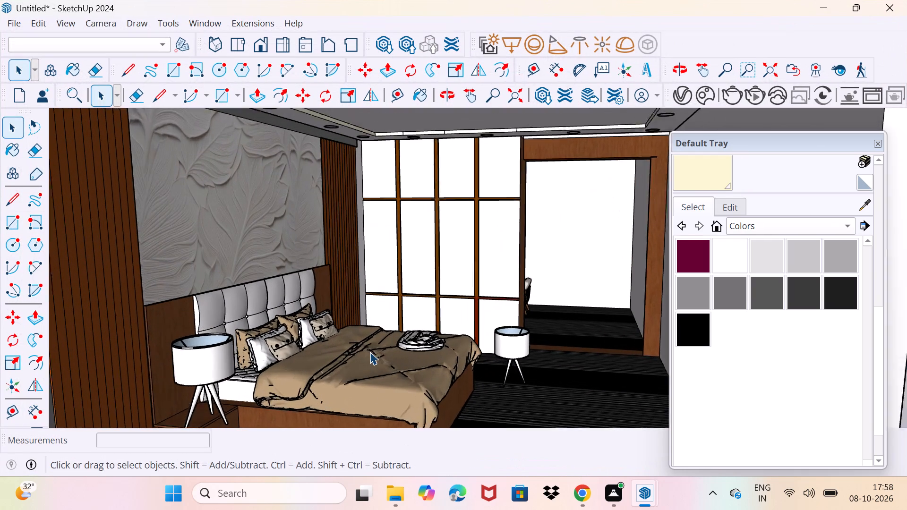
left_click(187, 354)
middle_click_drag(187, 354, 120, 370)
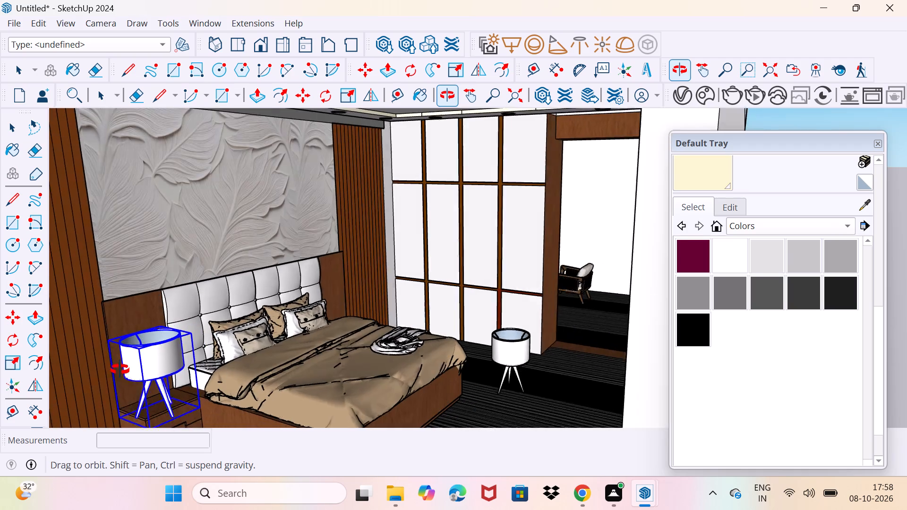
middle_click_drag(120, 370, 119, 371)
key("s")
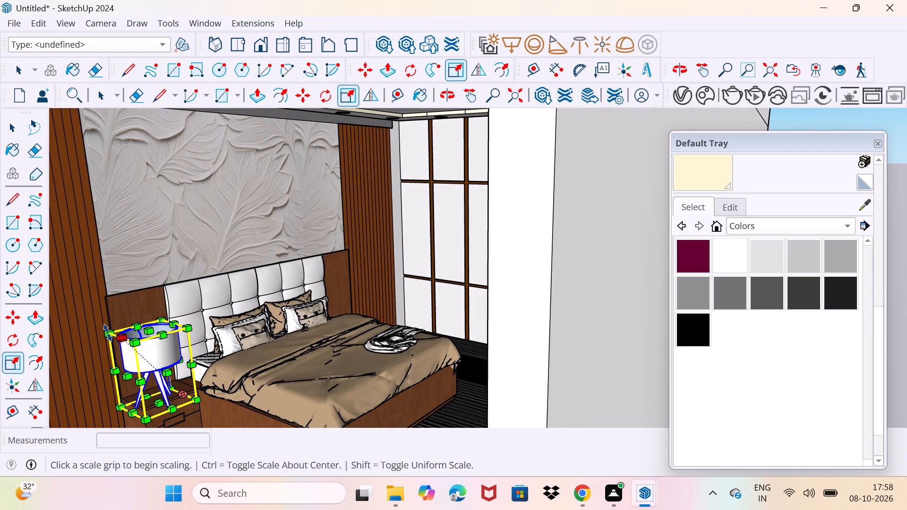
left_click_drag(108, 332, 152, 384)
Move the reduced lamp about 12 inches across the near bedside table's top, away from the bed's edge, and clear the selection.
scroll(184, 401, "up", 8)
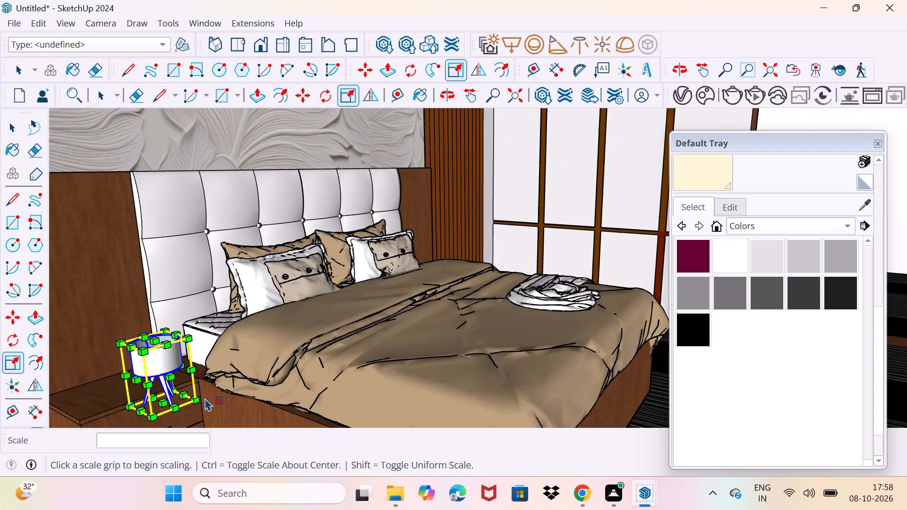
key("m")
left_click(195, 400)
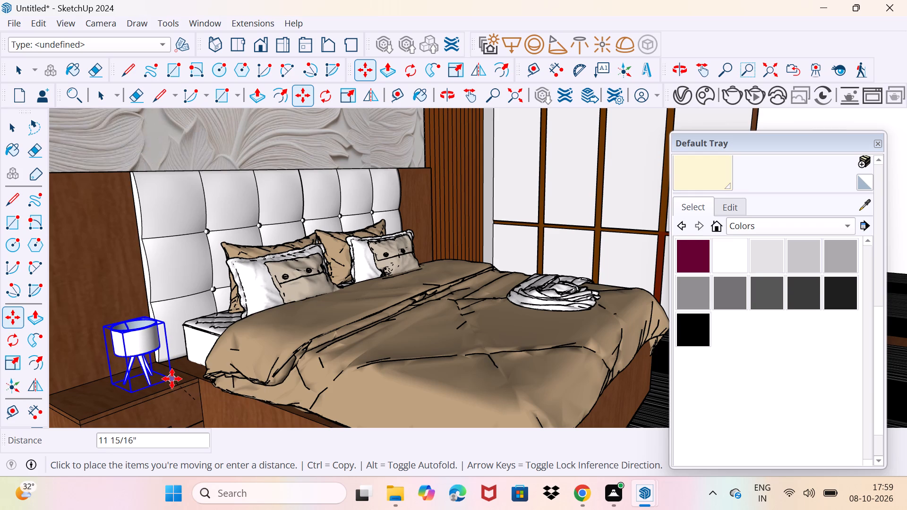
left_click(172, 379)
key("space")
left_click(174, 384)
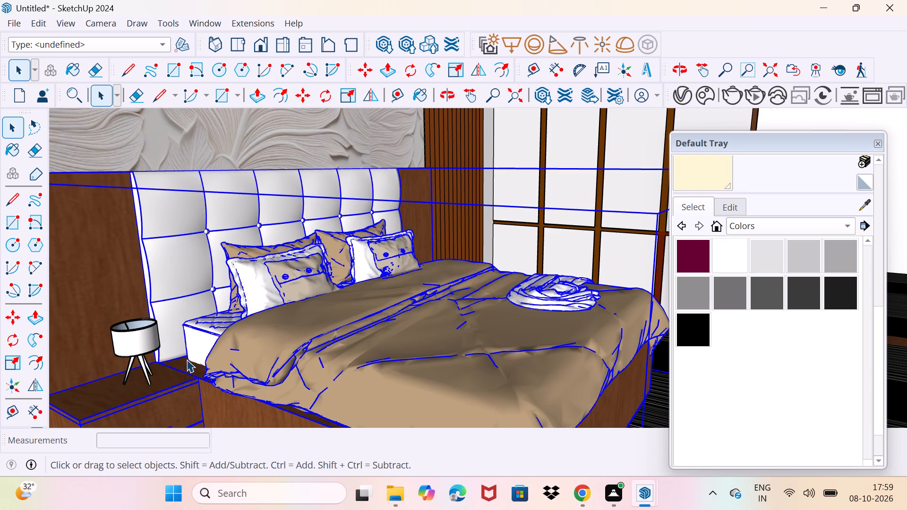
left_click_drag(197, 384, 209, 366)
scroll(214, 357, "down", 7)
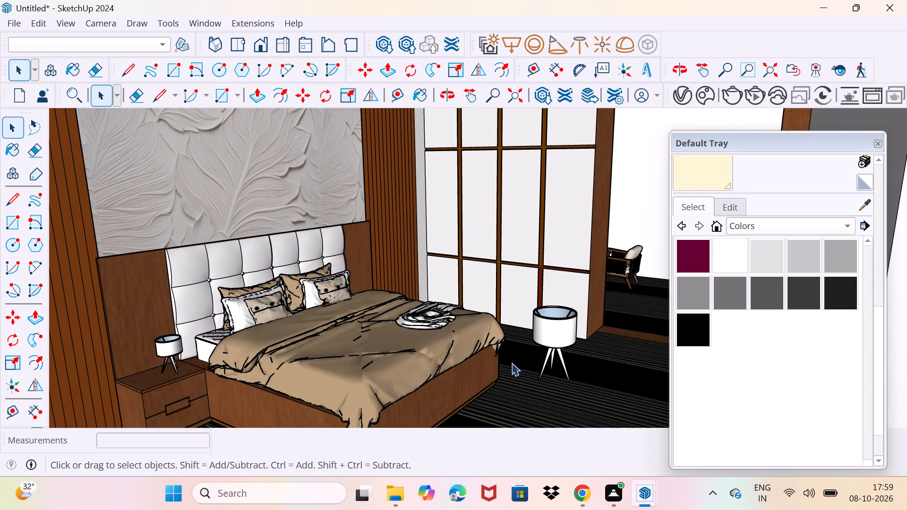
Scale the second lamp on the floor down uniformly to roughly the size of the bedside lamp.
middle_click_drag(532, 348, 543, 395, "shift")
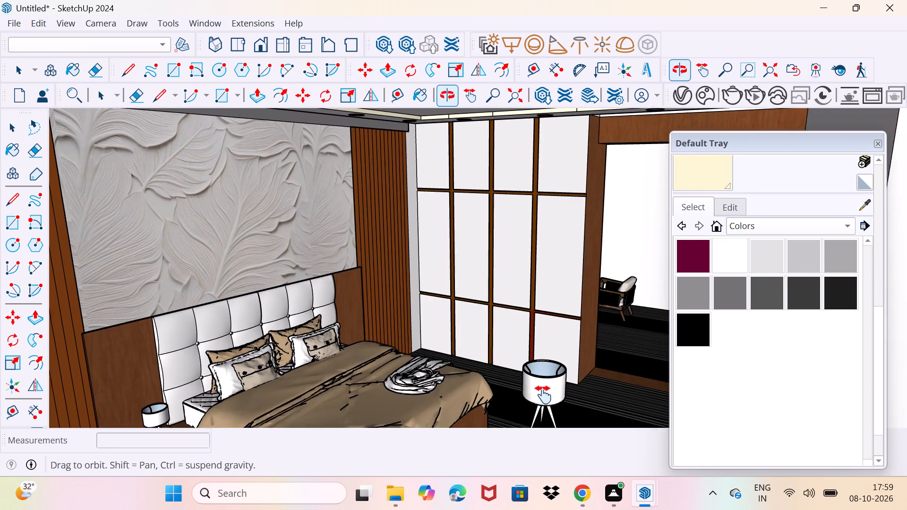
middle_click_drag(543, 395, 545, 399, "shift")
left_click(580, 394)
scroll(569, 387, "up", 3)
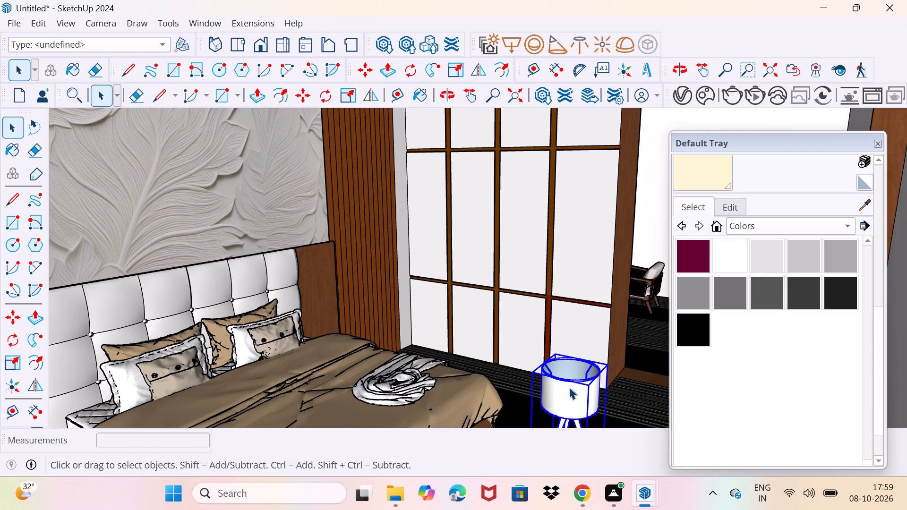
middle_click_drag(569, 387, 488, 340)
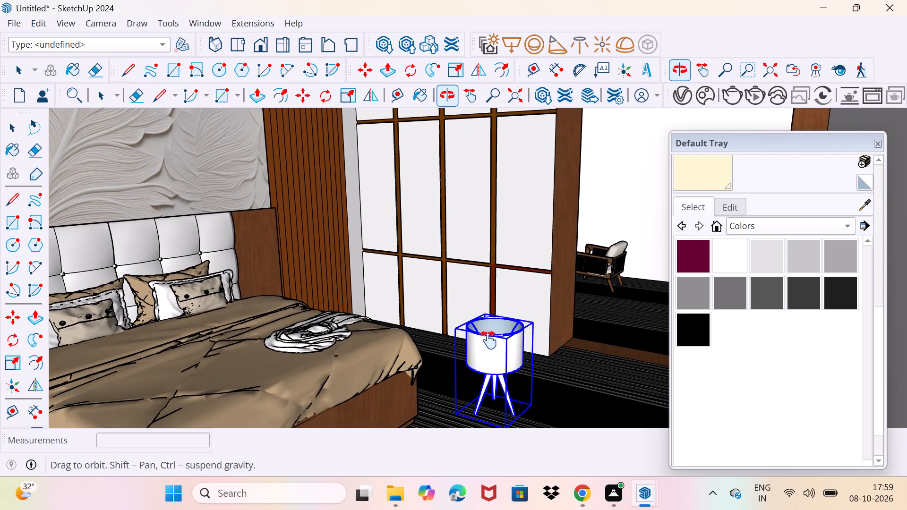
middle_click_drag(488, 340, 487, 329)
key("s")
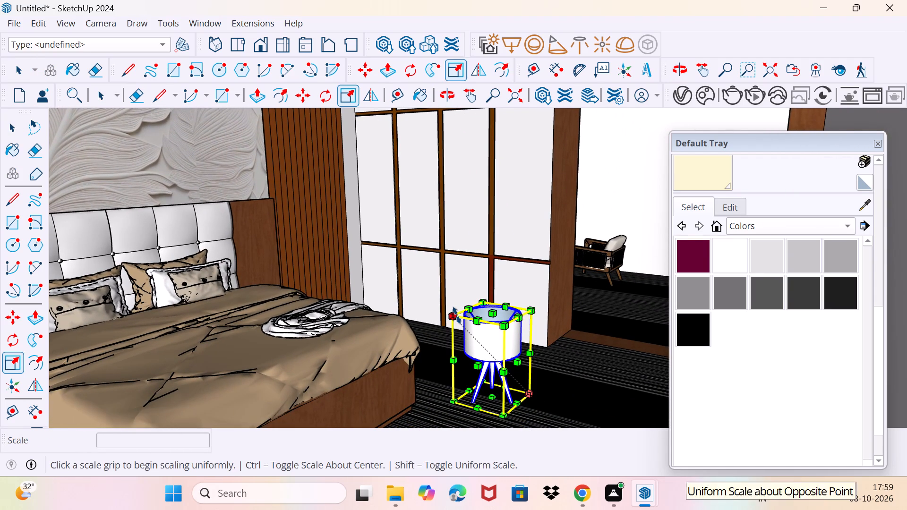
left_click_drag(457, 315, 495, 374)
Move the second reduced lamp from the floor onto the far bedside table's top and clear the selection.
scroll(513, 390, "up", 3)
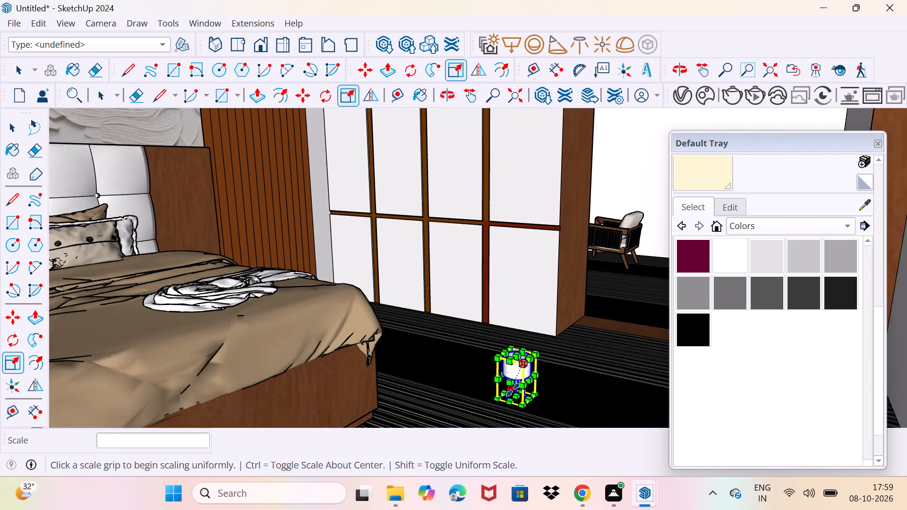
scroll(513, 390, "up", 1)
key("m")
left_click(539, 393)
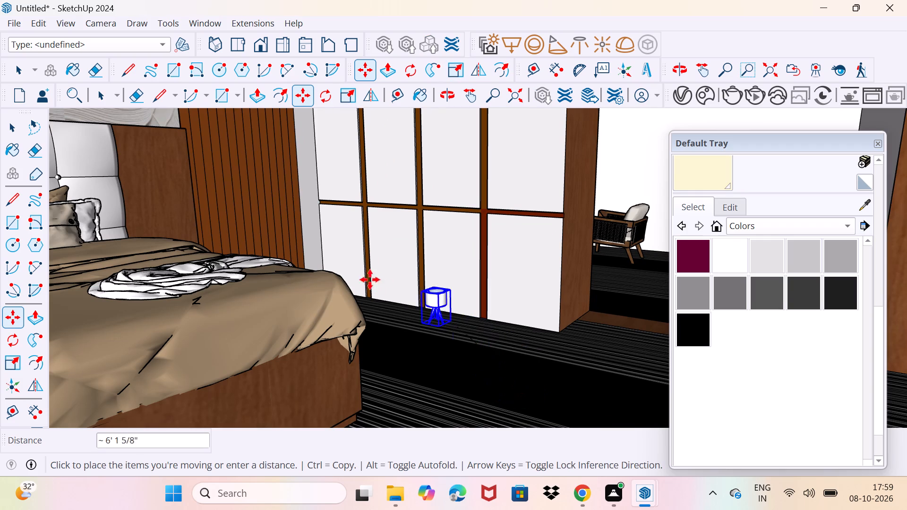
scroll(306, 259, "up", 6)
middle_click_drag(296, 249, 242, 269)
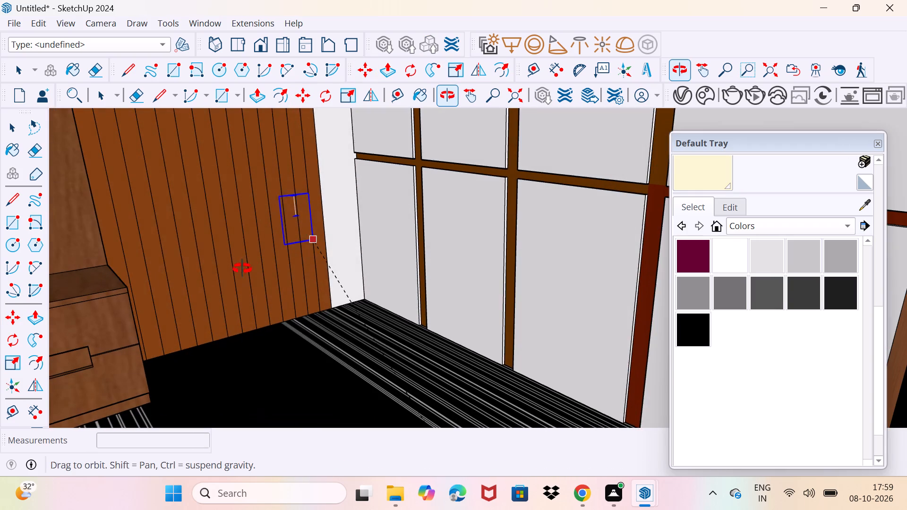
middle_click_drag(242, 269, 236, 267)
middle_click_drag(101, 284, 220, 282)
middle_click_drag(182, 283, 182, 283)
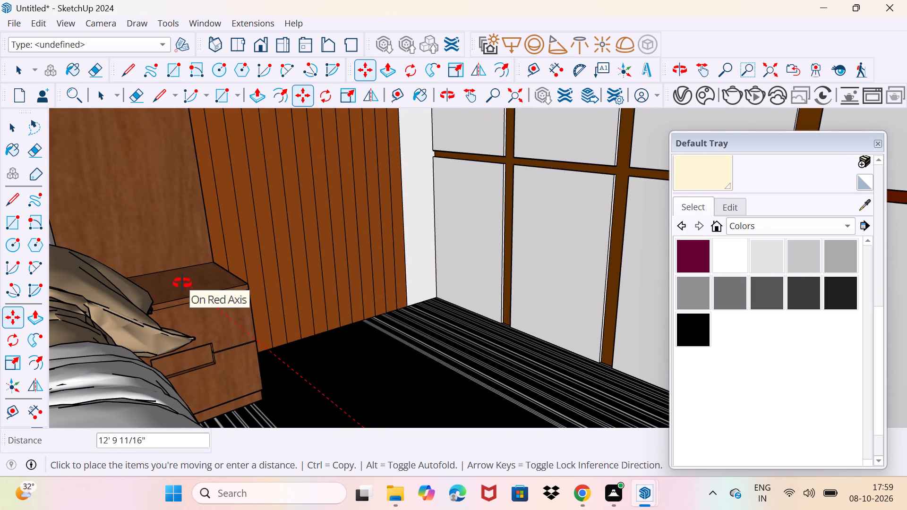
middle_click_drag(182, 283, 145, 317)
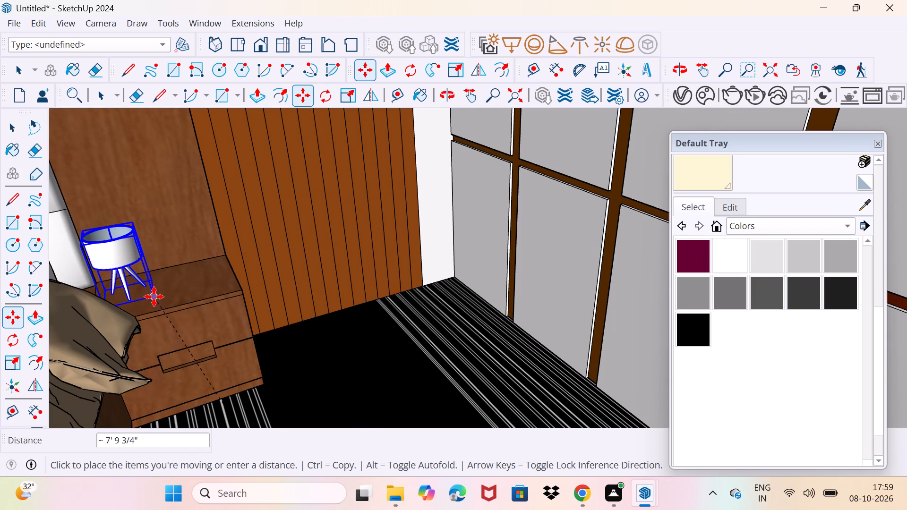
left_click(159, 295)
key("space")
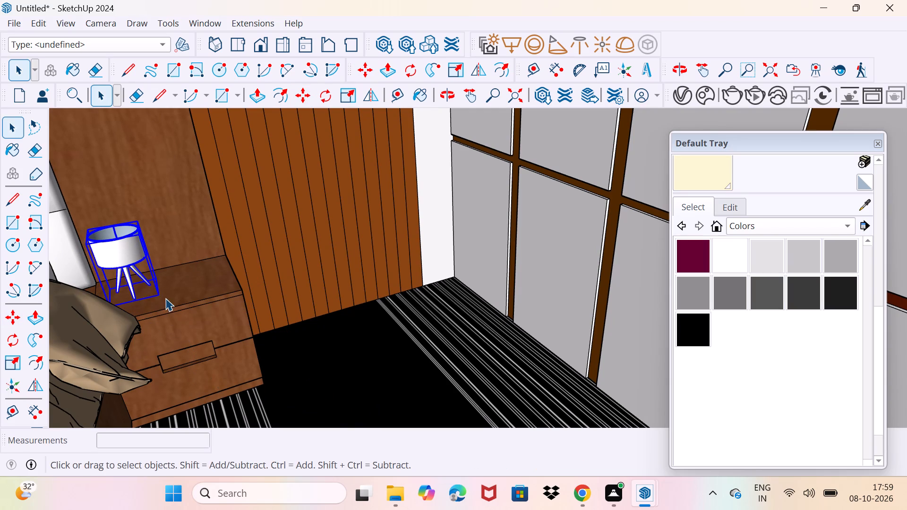
left_click_drag(214, 320, 219, 314)
Search the Chaos Cosmos library for indoor plant 001 and import the Indoor Plant 001 model.
scroll(217, 307, "down", 13)
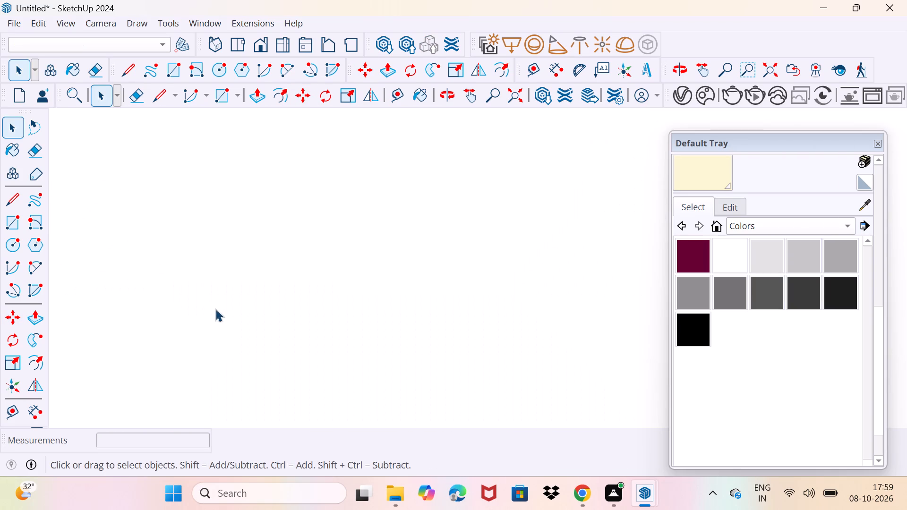
left_click(521, 98)
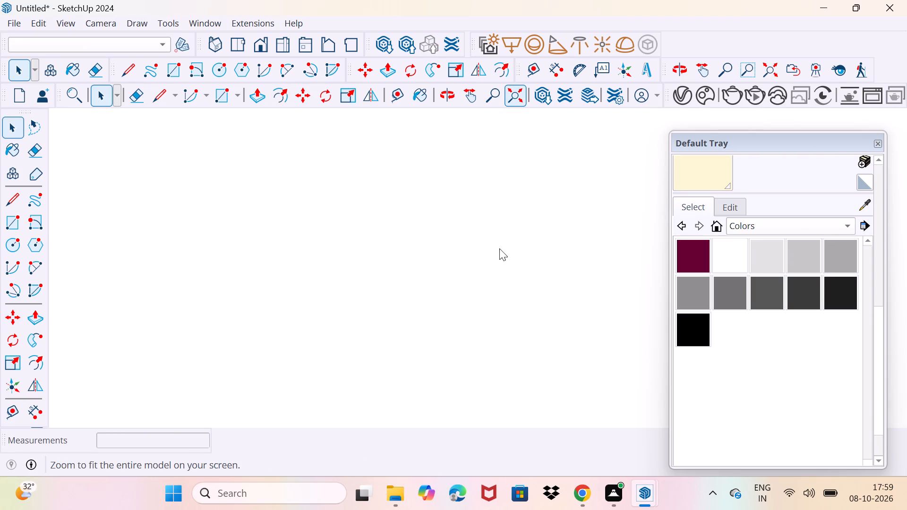
middle_click_drag(330, 302, 439, 250)
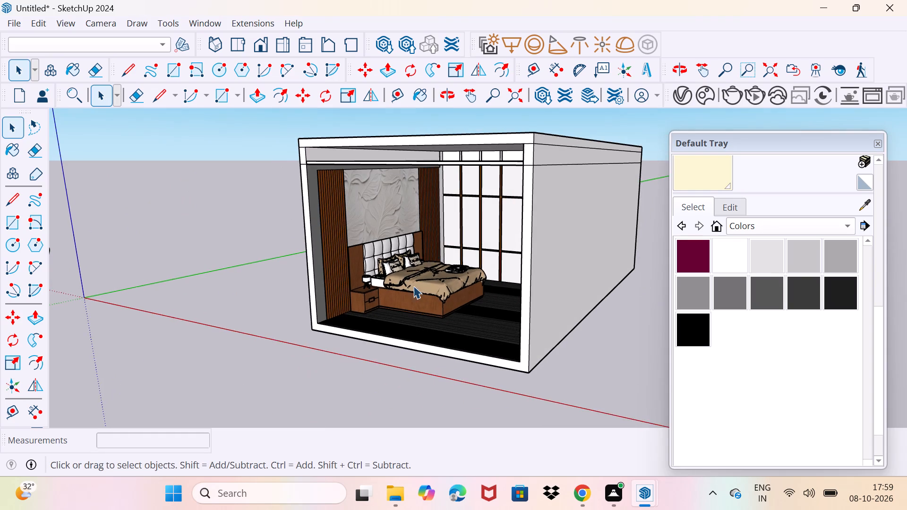
scroll(390, 289, "up", 3)
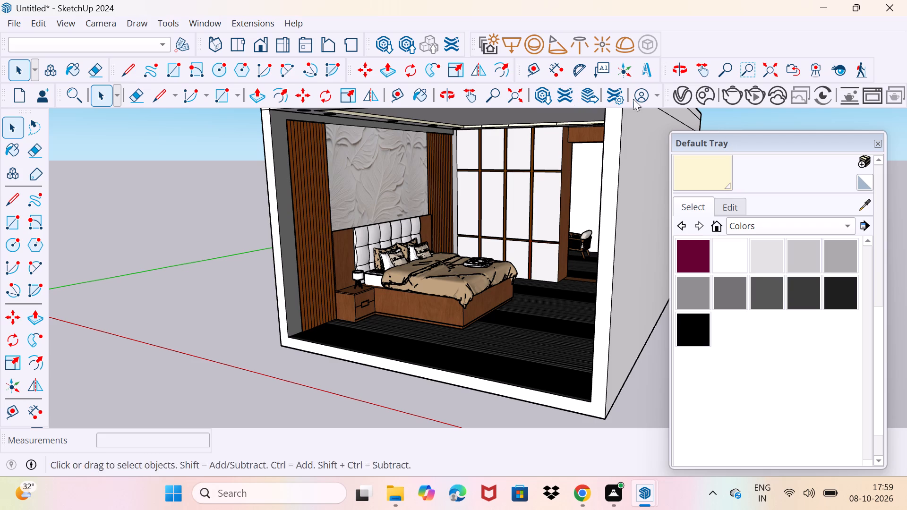
left_click(683, 95)
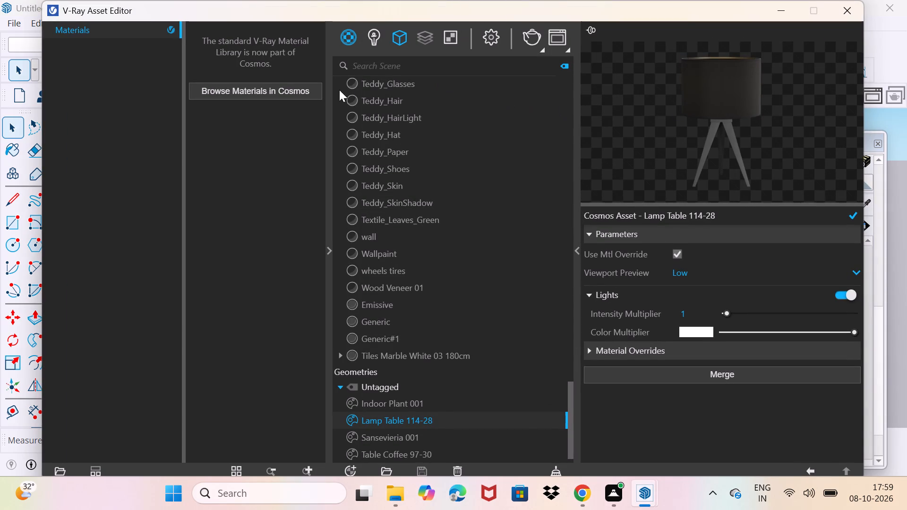
left_click(297, 91)
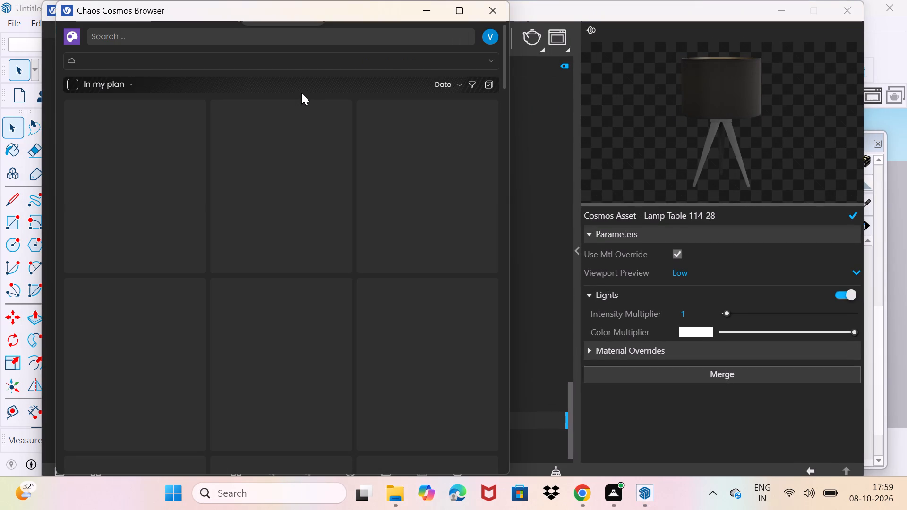
left_click(286, 43)
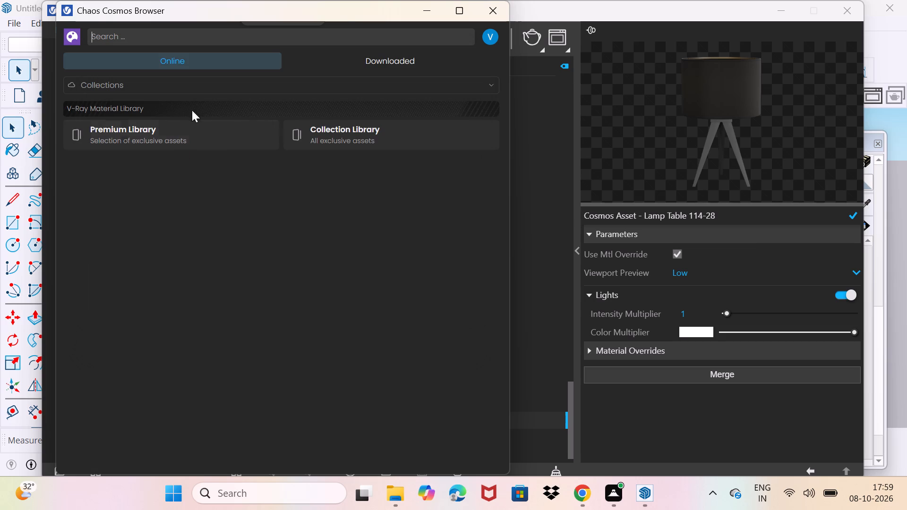
left_click(200, 37)
left_click(162, 154)
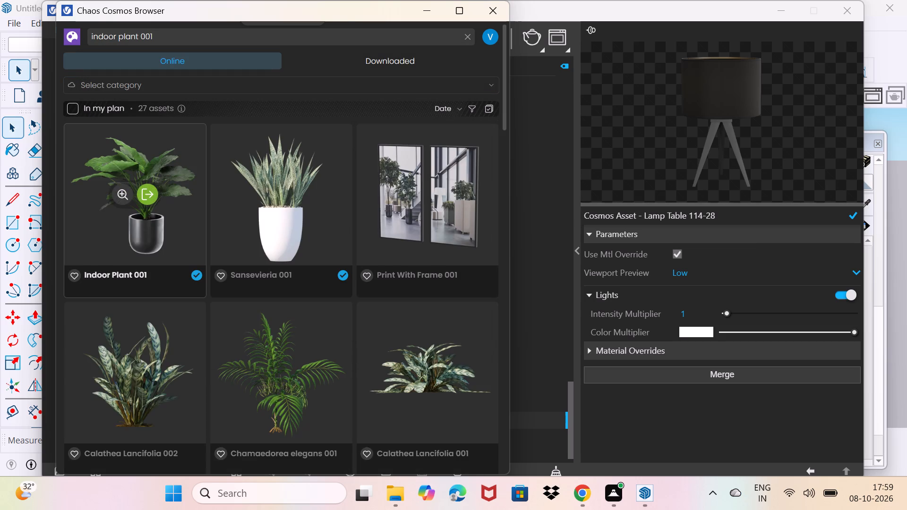
scroll(162, 154, "down", 3)
scroll(168, 151, "up", 3)
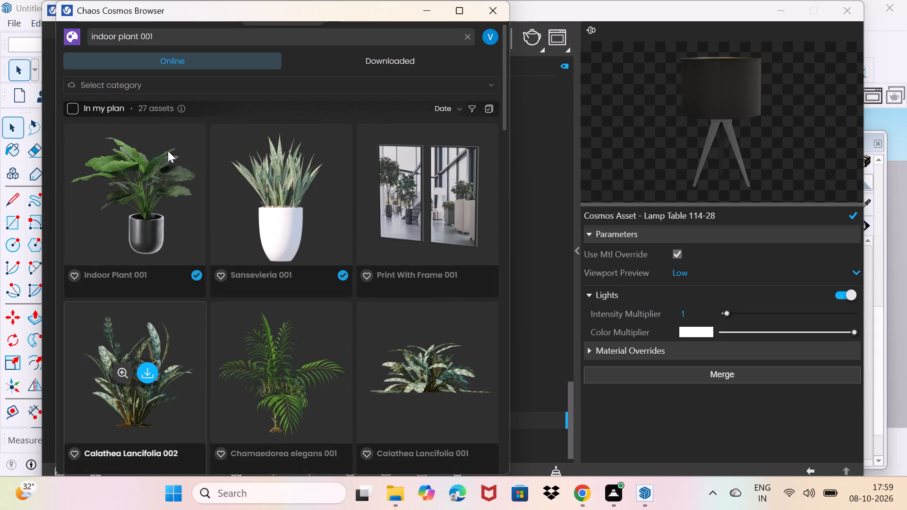
scroll(168, 151, "down", 1)
left_click(148, 134)
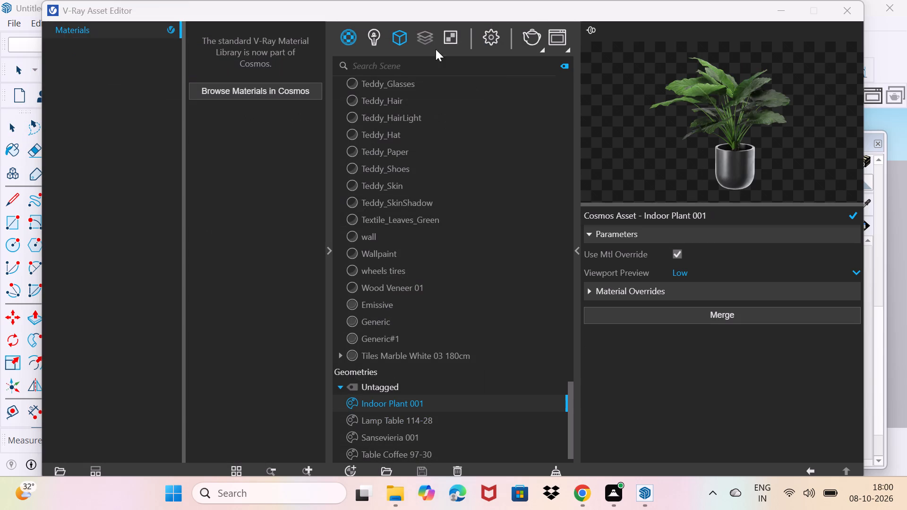
Place one Indoor Plant 001 on the dark floor beside the bed, near the closer bedside table, and end placement.
left_click(781, 12)
scroll(349, 289, "up", 4)
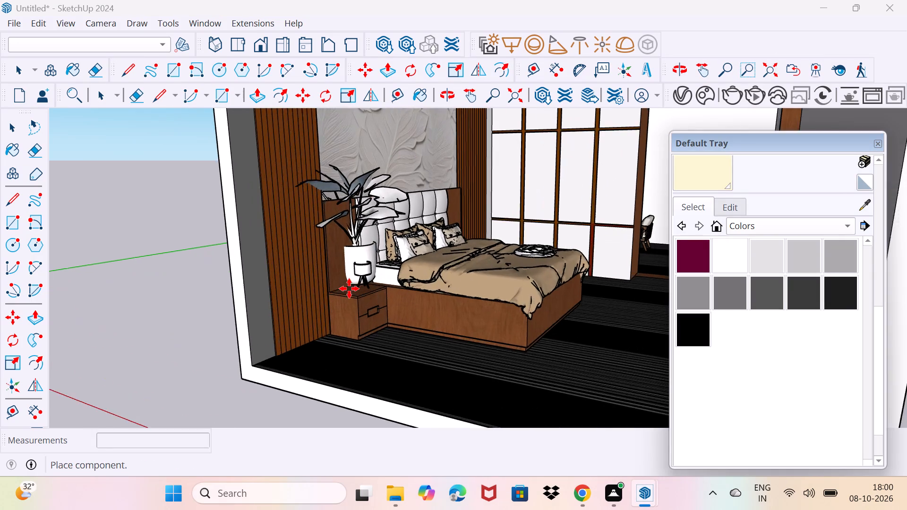
scroll(349, 289, "up", 4)
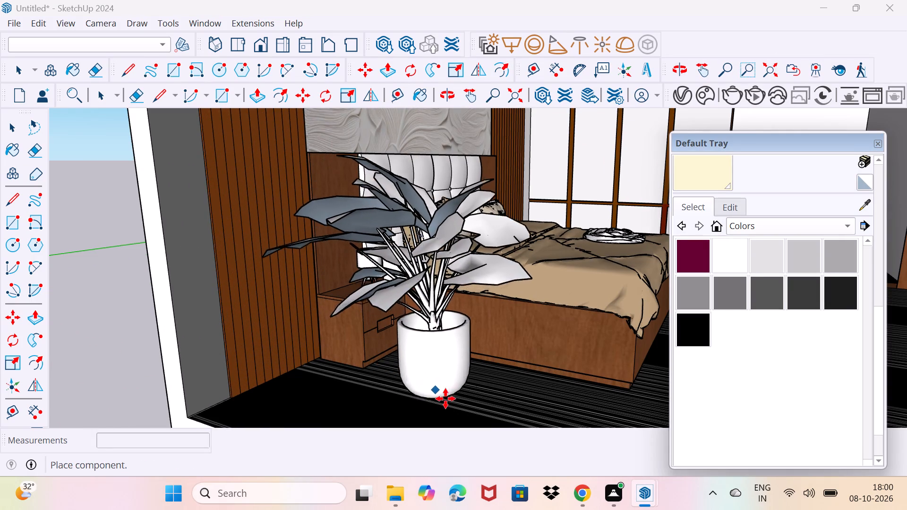
left_click(445, 399)
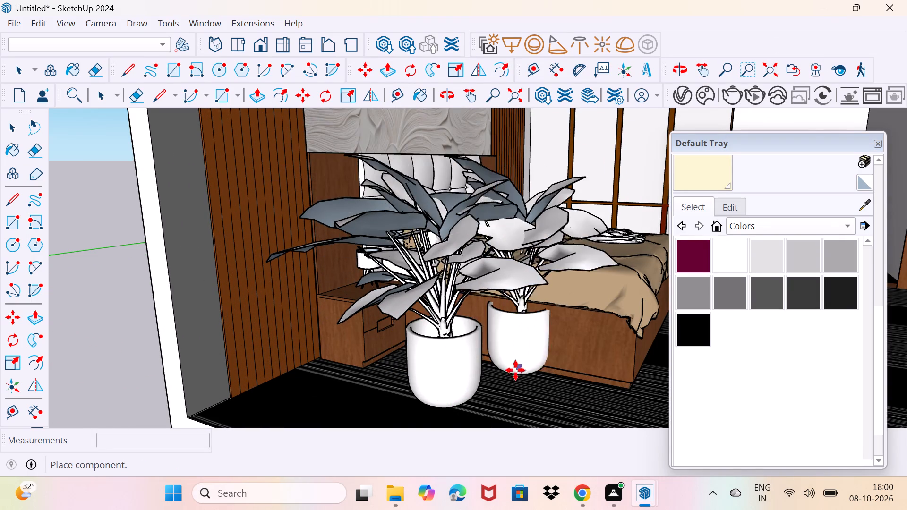
middle_click_drag(496, 372, 372, 364)
scroll(439, 335, "down", 8)
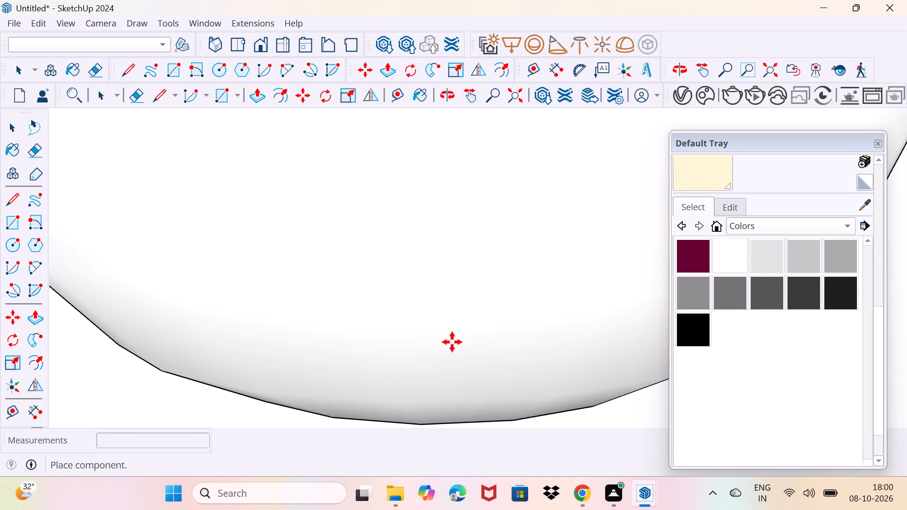
key("space")
scroll(436, 344, "down", 4)
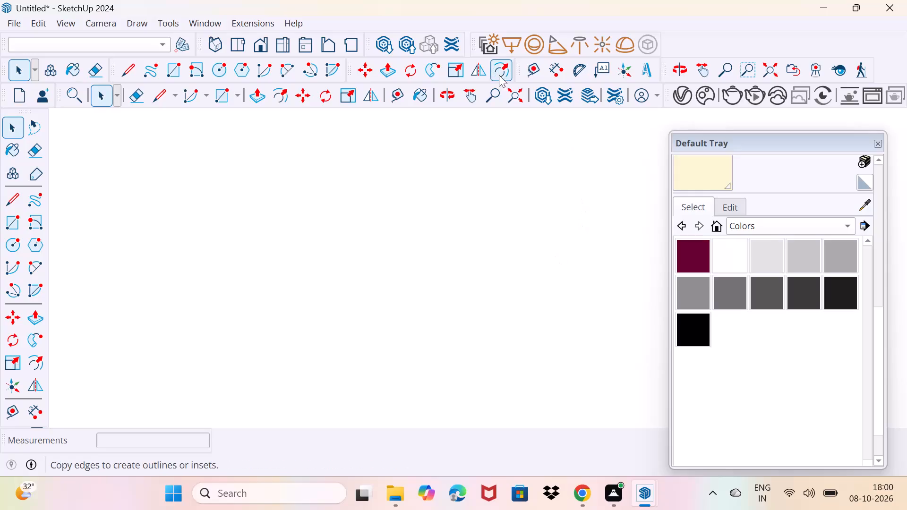
Scale the potted plant on the floor down uniformly to about 0.18 of its size.
left_click(516, 100)
middle_click_drag(302, 255, 409, 267)
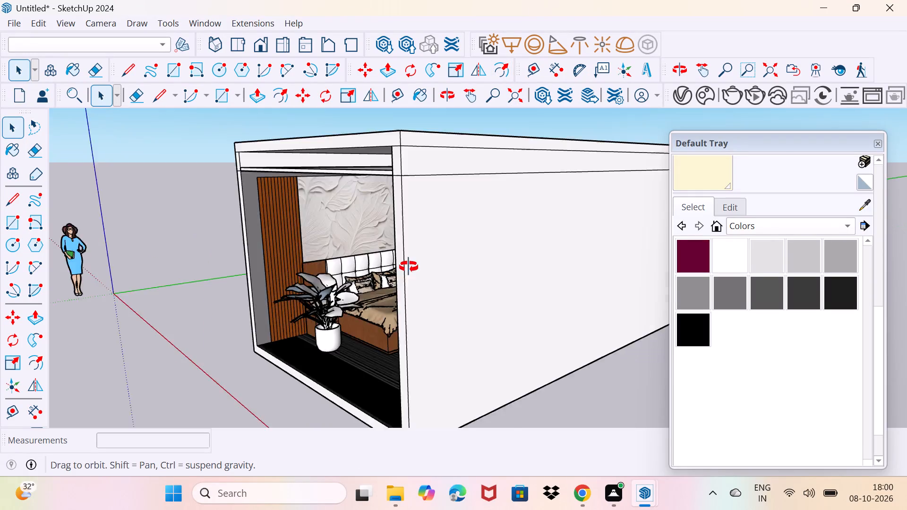
middle_click_drag(409, 267, 472, 266)
left_click(411, 348)
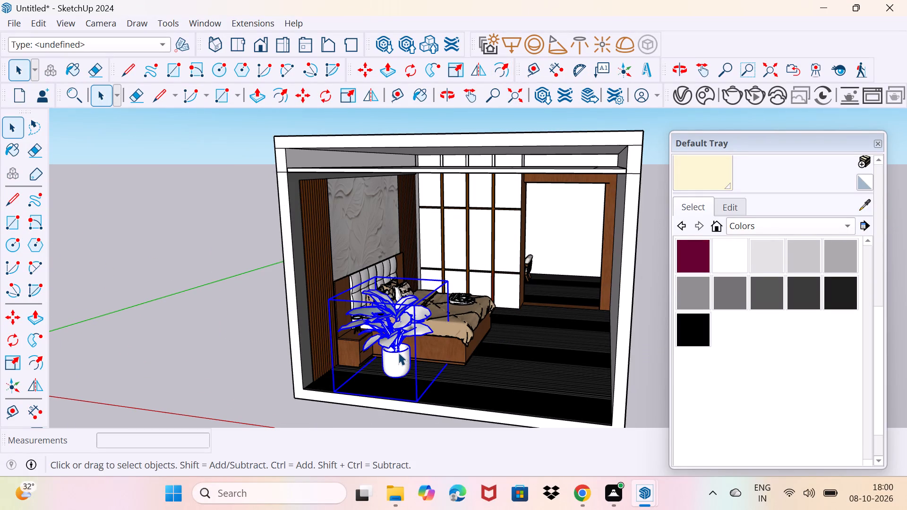
key("s")
left_click_drag(325, 300, 372, 332)
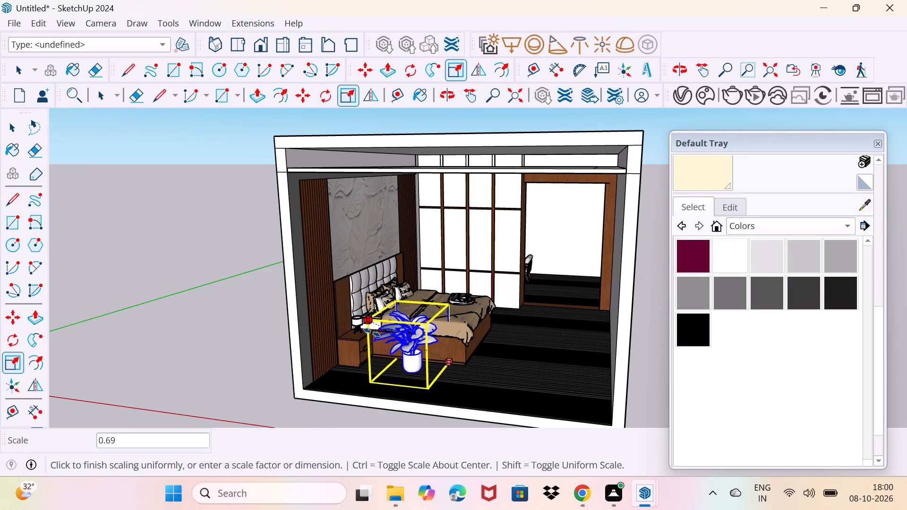
left_click_drag(372, 332, 419, 376)
scroll(436, 370, "up", 1)
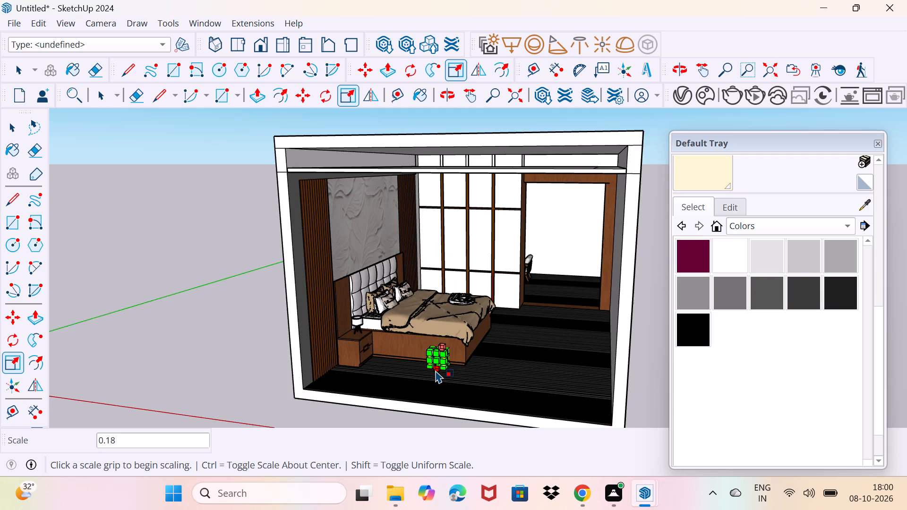
Move the reduced plant from the floor onto the near bedside table's top, beside the table lamp.
scroll(436, 370, "up", 7)
key("m")
left_click(457, 364)
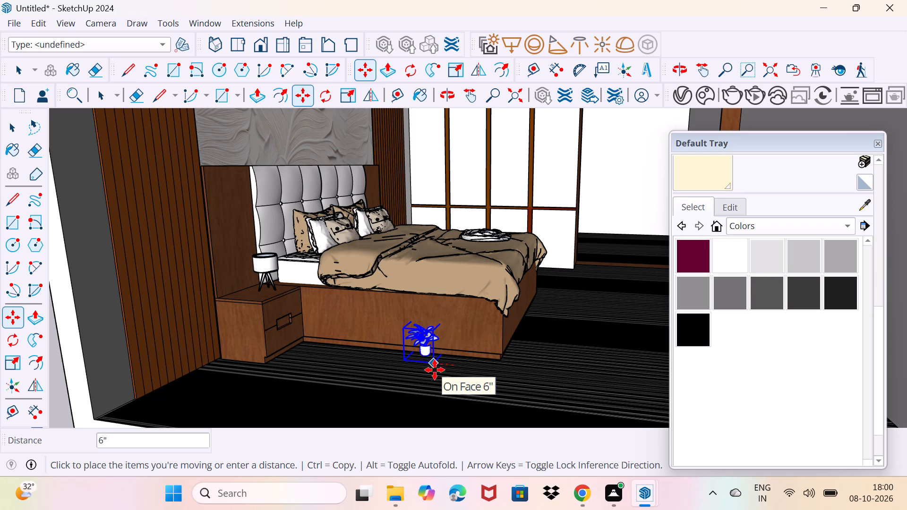
left_click(431, 362)
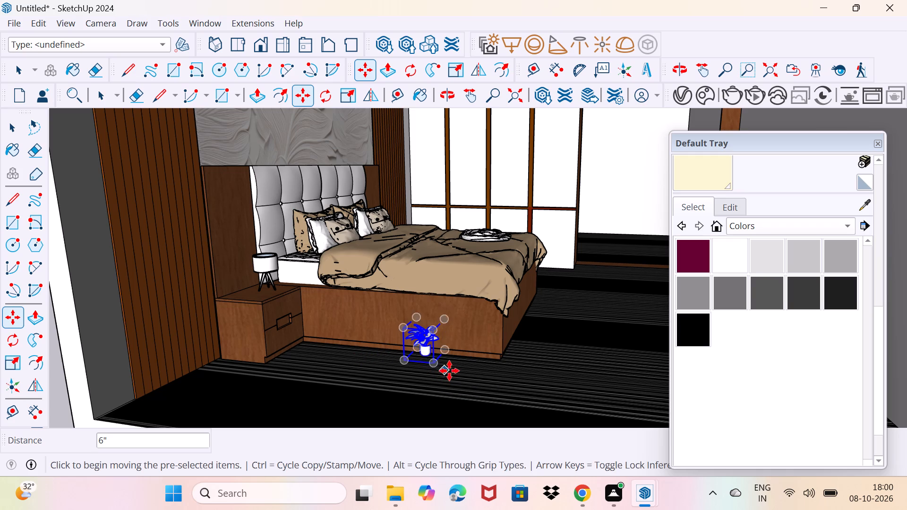
left_click(437, 363)
scroll(257, 306, "up", 2)
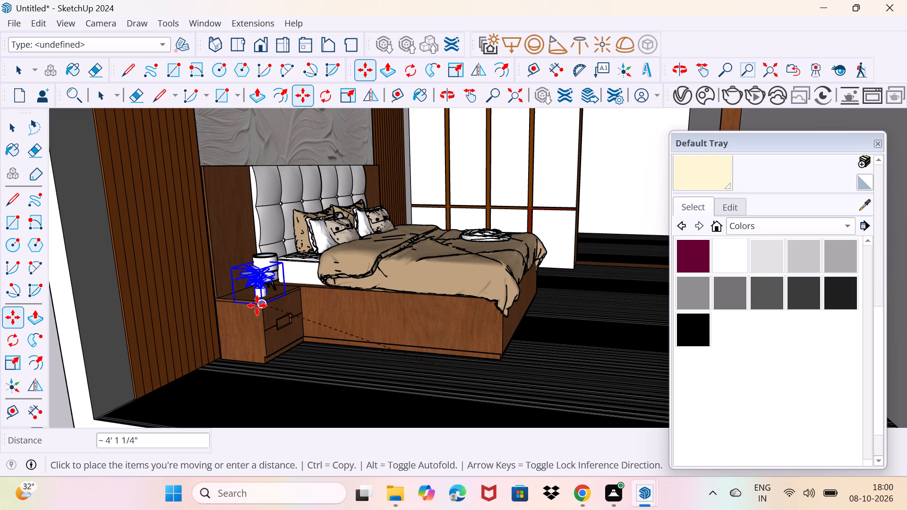
scroll(257, 306, "up", 7)
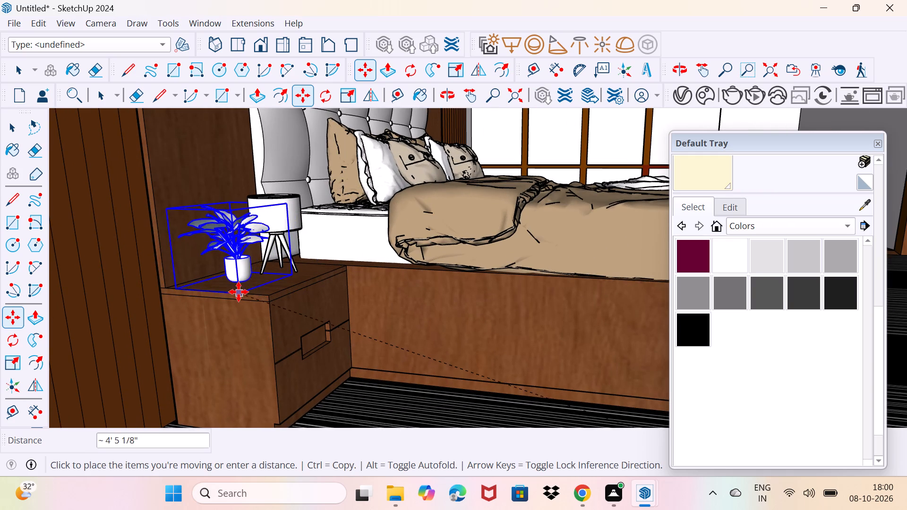
left_click(239, 295)
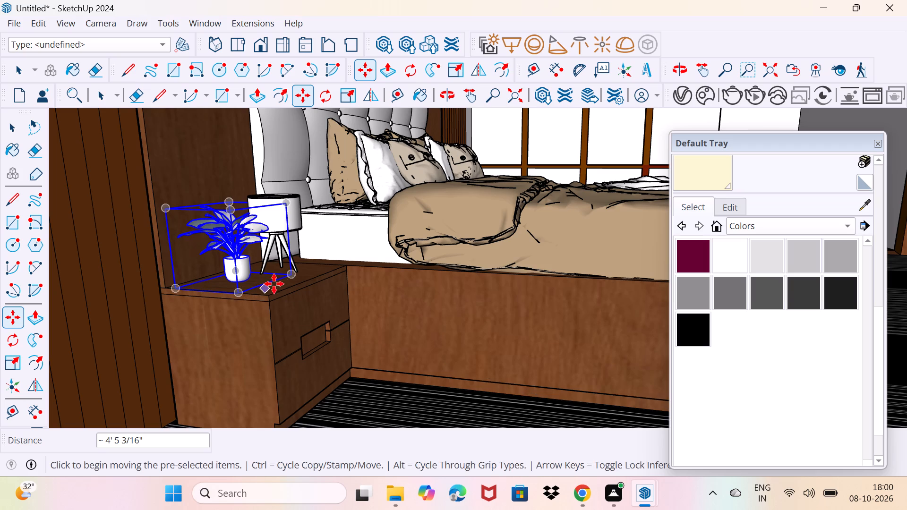
Copy the small potted plant 8' 1 3/4" across the bed onto the far bedside table's top, beside its lamp, and clear the selection.
left_click(290, 275)
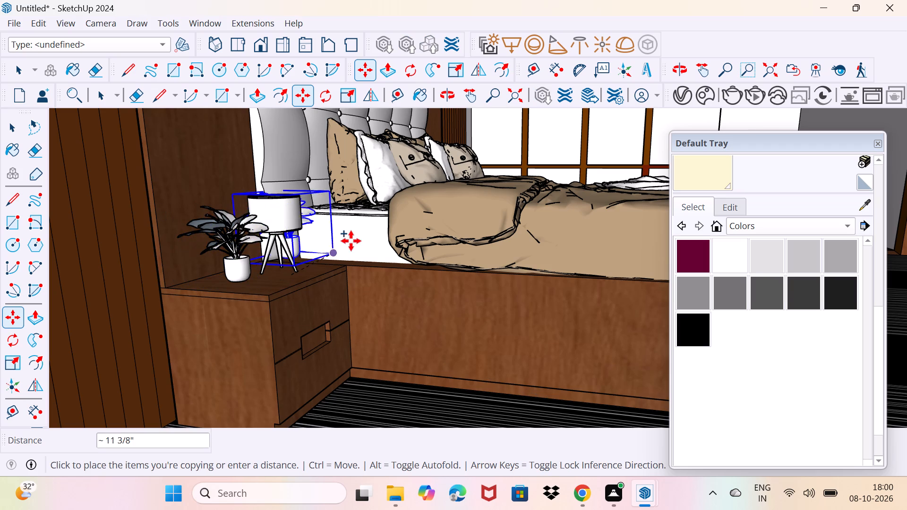
scroll(412, 219, "down", 2)
middle_click_drag(442, 206, 417, 242, "shift")
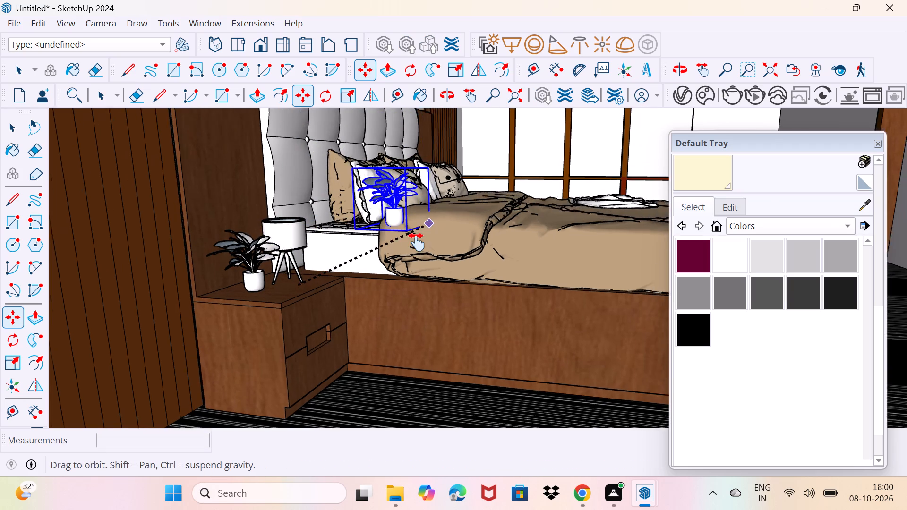
middle_click_drag(417, 242, 211, 425, "shift")
middle_click_drag(353, 293, 294, 411, "shift")
middle_click_drag(301, 401, 258, 380)
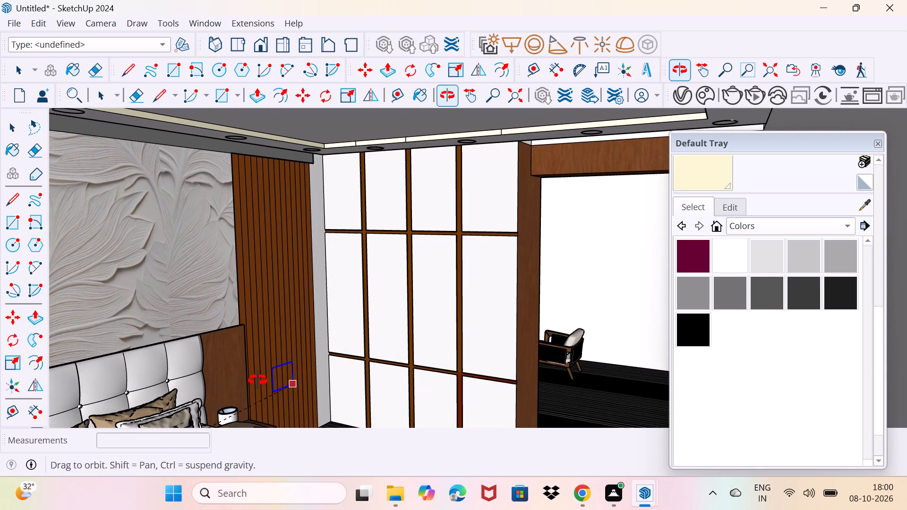
middle_click_drag(258, 380, 255, 332)
middle_click_drag(277, 362, 248, 348)
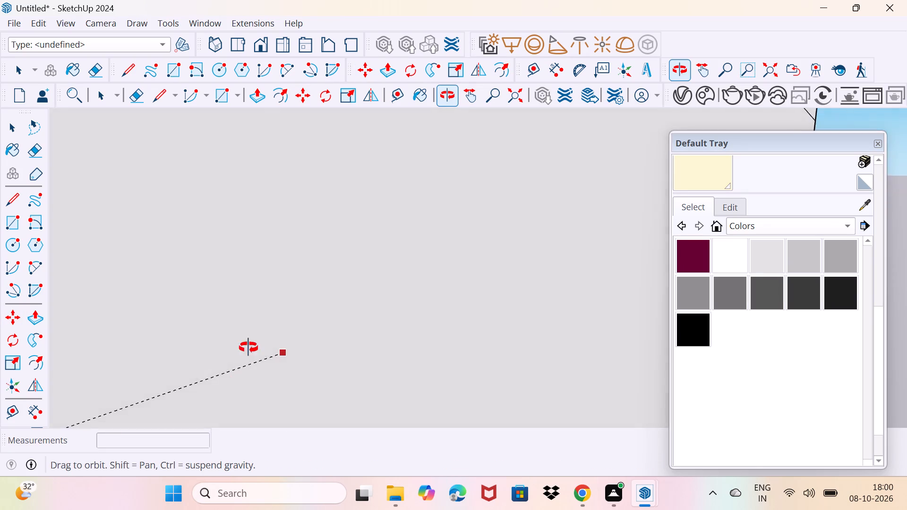
middle_click_drag(248, 348, 292, 320)
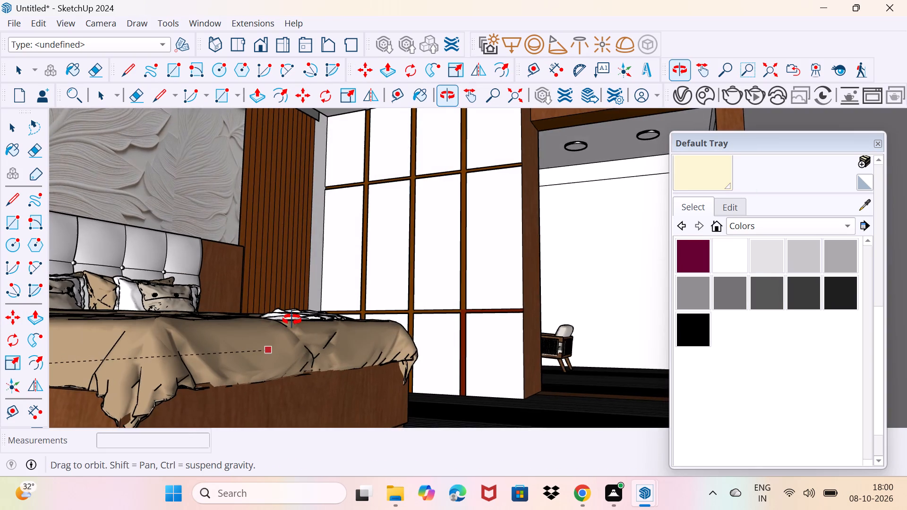
middle_click_drag(292, 320, 277, 321)
scroll(266, 309, "up", 2)
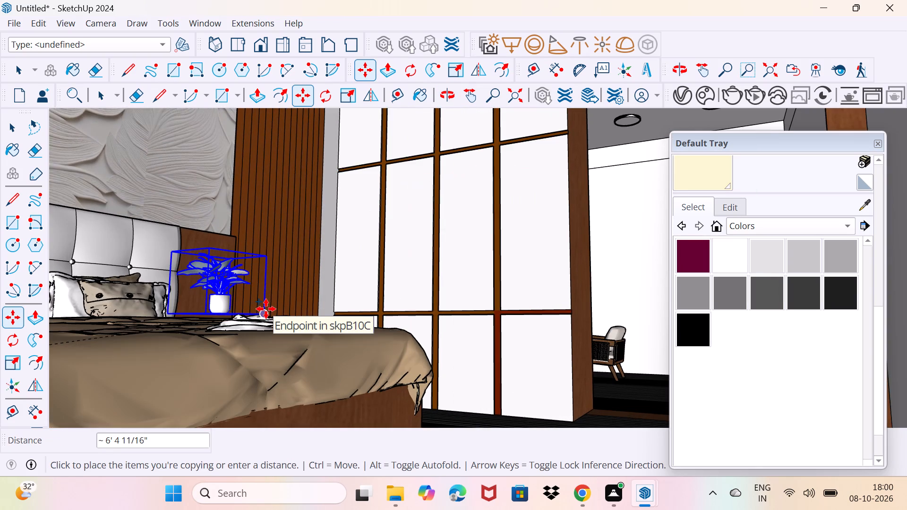
scroll(266, 309, "up", 3)
middle_click_drag(266, 309, 200, 346)
left_click(235, 395)
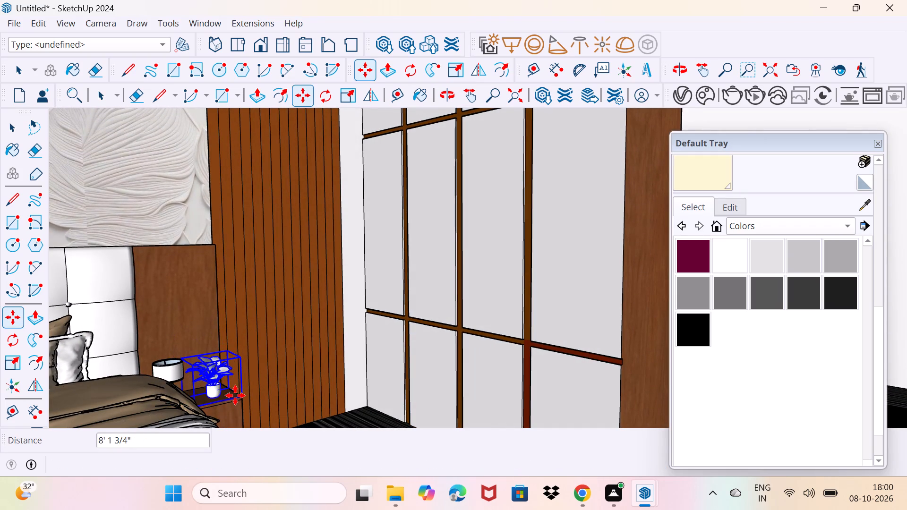
key("space")
left_click_drag(300, 399, 302, 387)
Examine the whole furnished room from outside, looking in through its open front.
scroll(299, 379, "down", 4)
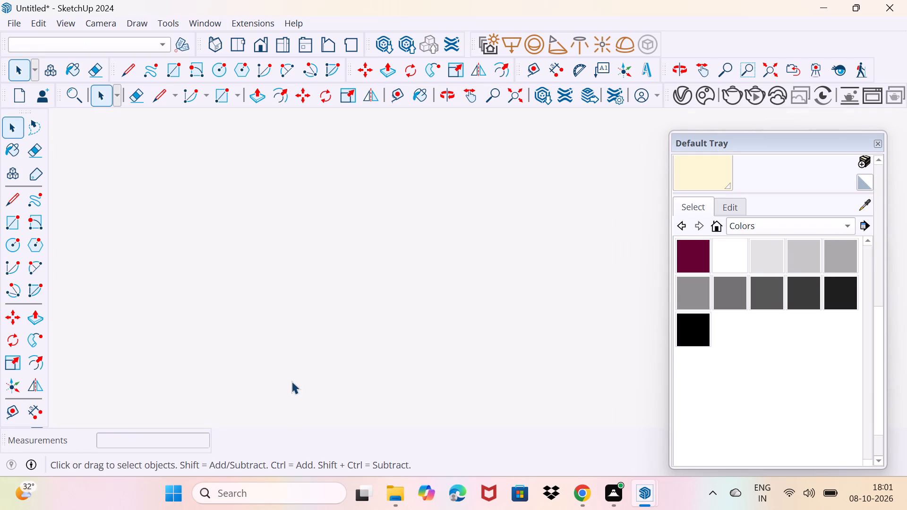
left_click(517, 98)
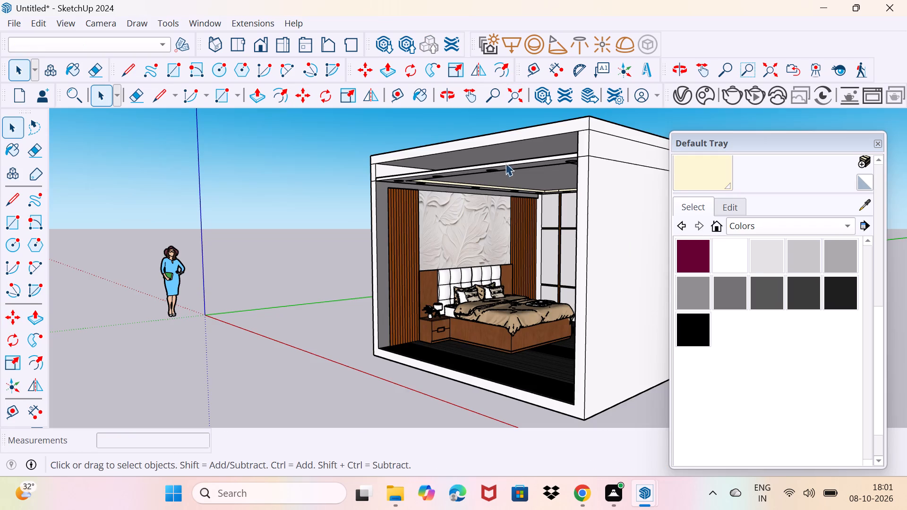
middle_click_drag(328, 459, 196, 475)
middle_click_drag(379, 363, 162, 391)
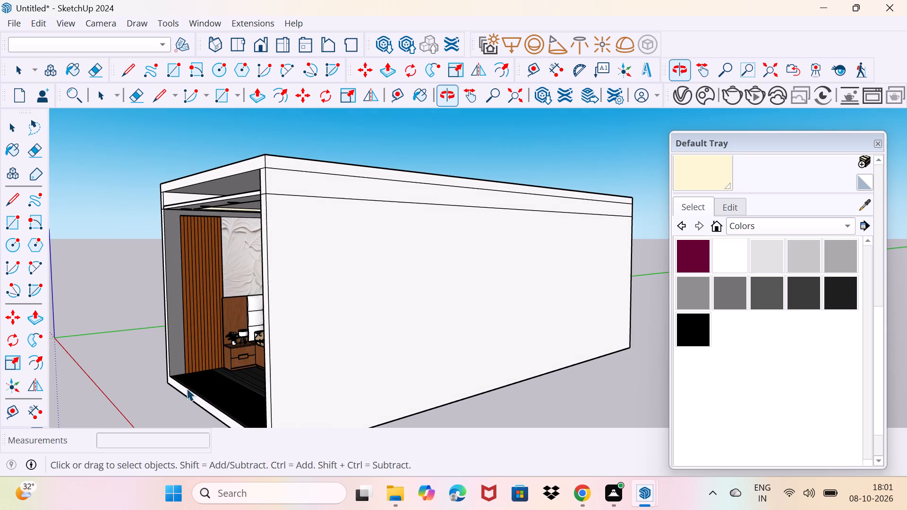
middle_click_drag(242, 369, 370, 357)
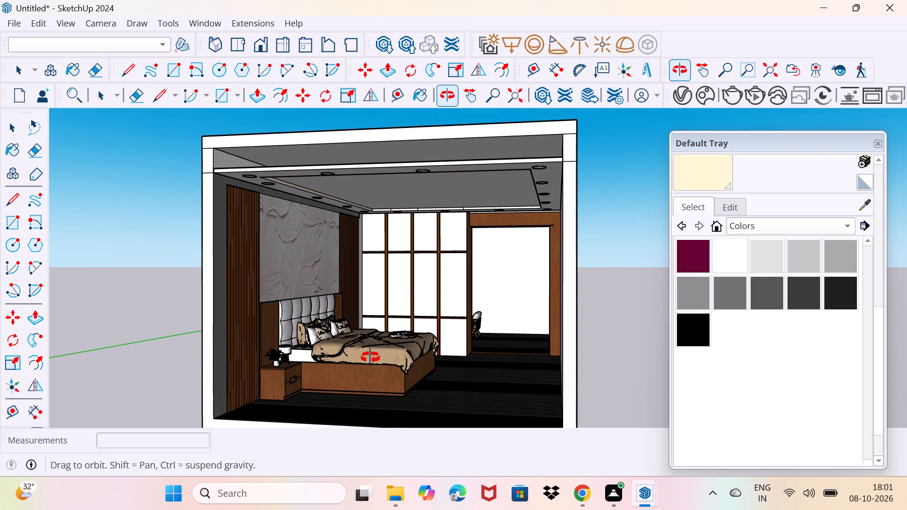
middle_click_drag(370, 357, 236, 340)
middle_click_drag(359, 396, 366, 396)
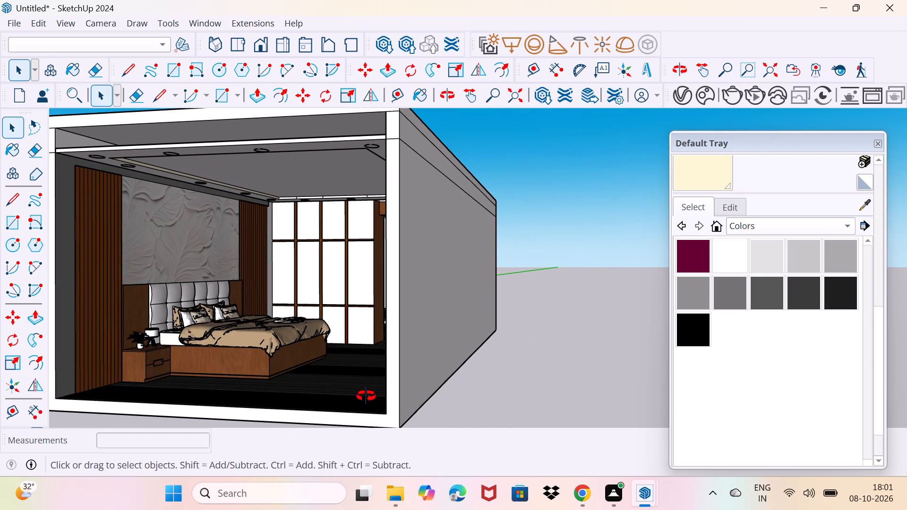
middle_click_drag(366, 396, 381, 396)
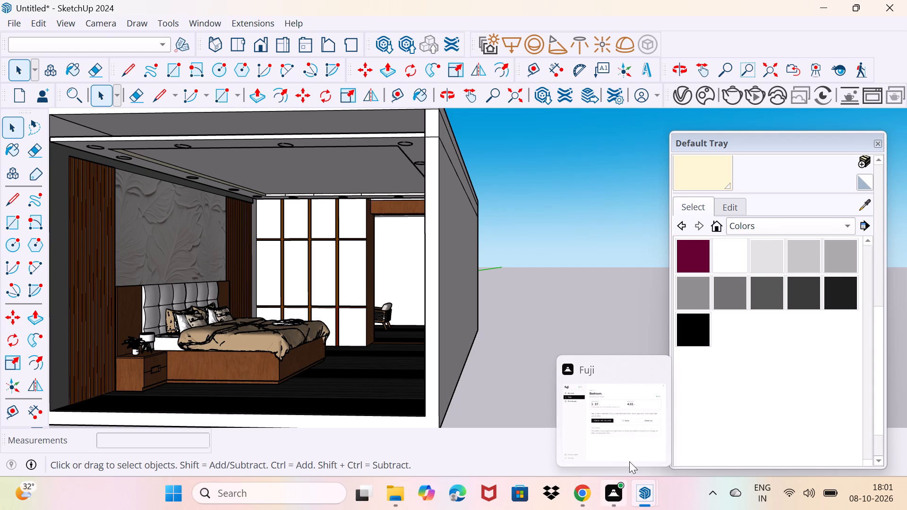
Close the Default Tray.
left_click(877, 144)
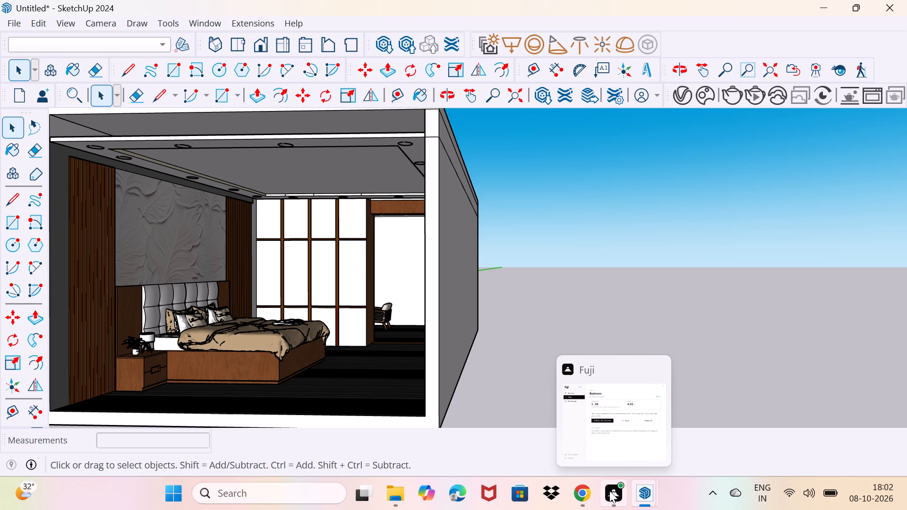
Draw a 14' by 10" rectangle across the room's open front, filling the gap between the false ceiling and the roof slab.
middle_click_drag(377, 345, 421, 373)
scroll(421, 373, "down", 2)
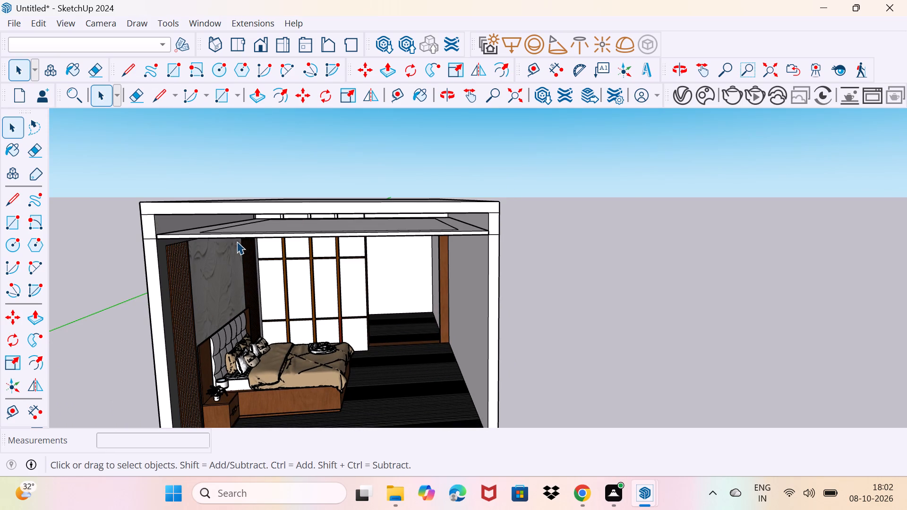
key("r")
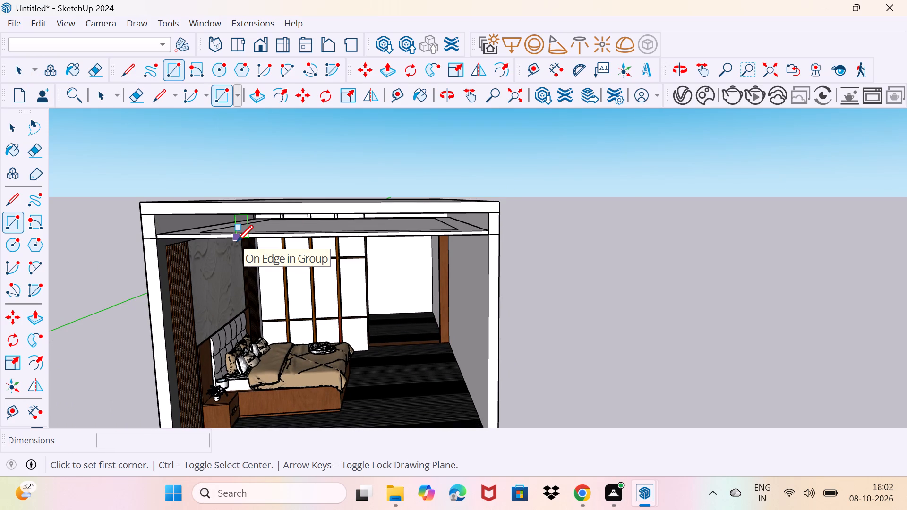
left_click(154, 217)
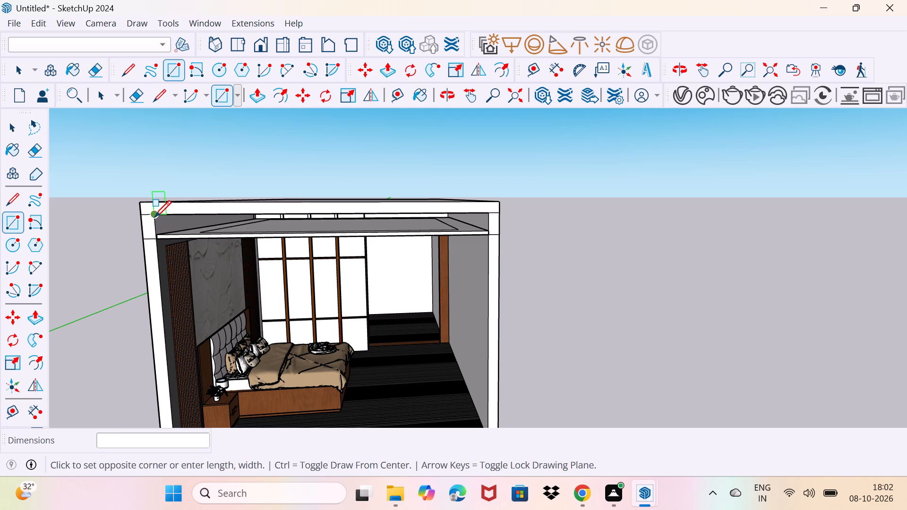
scroll(488, 229, "up", 3)
left_click(488, 229)
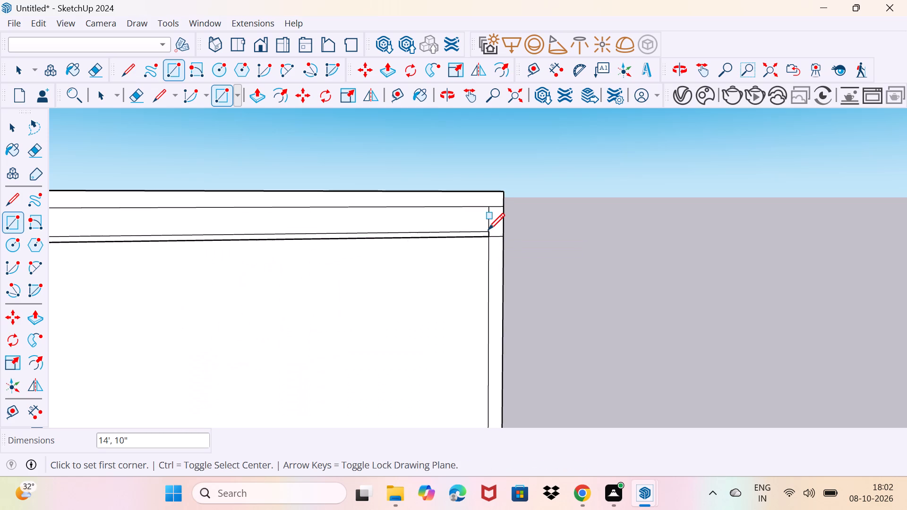
Delete the large face covering the room's front opening below the filled strip.
key("space")
left_click(399, 310)
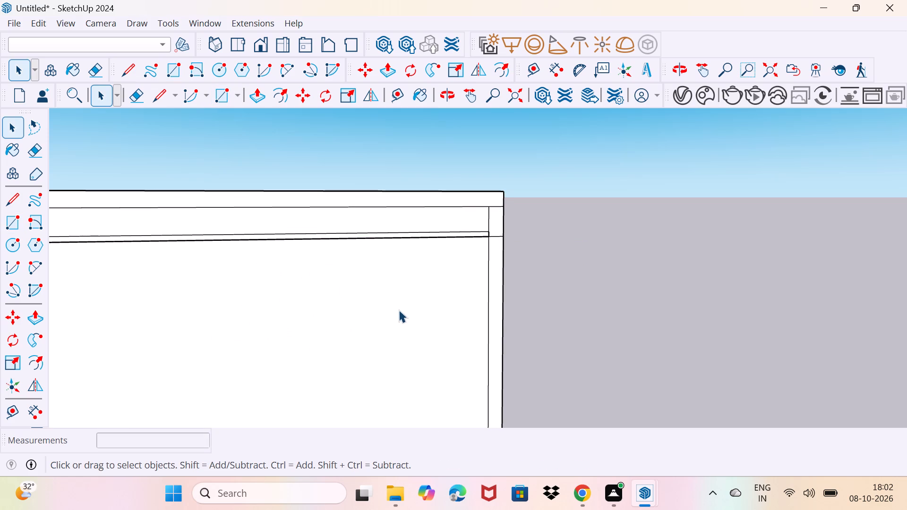
key("Delete")
Examine the bedroom interior, ceiling and sitting area through the open front from several angles.
scroll(399, 310, "down", 3)
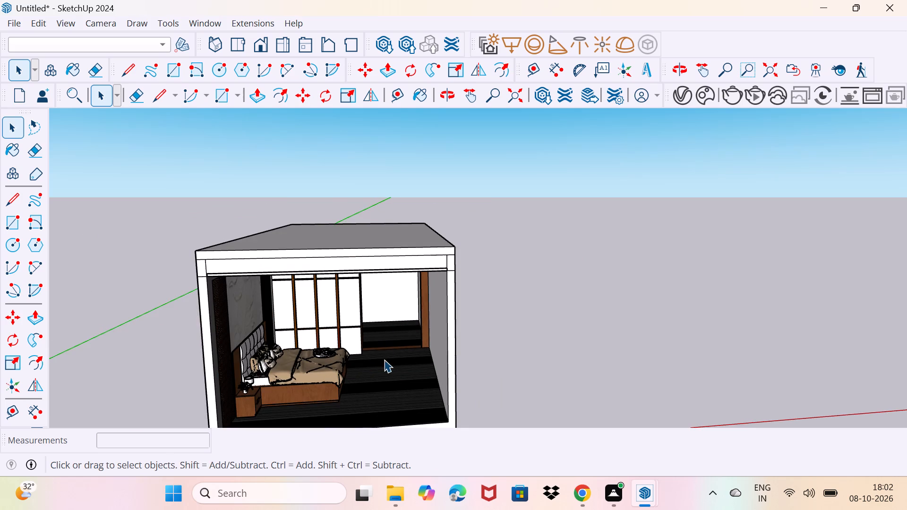
middle_click_drag(384, 359, 372, 314)
scroll(372, 314, "up", 3)
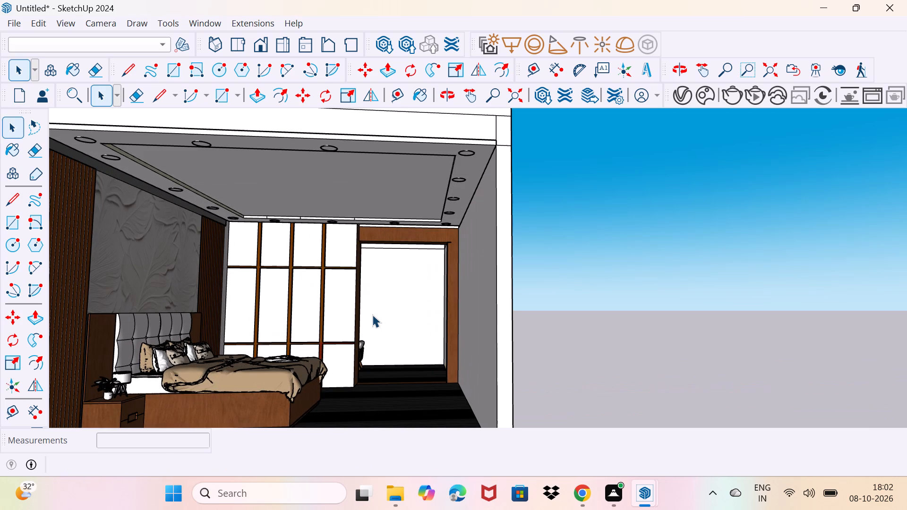
middle_click_drag(371, 315, 433, 312)
middle_click_drag(434, 315, 434, 315)
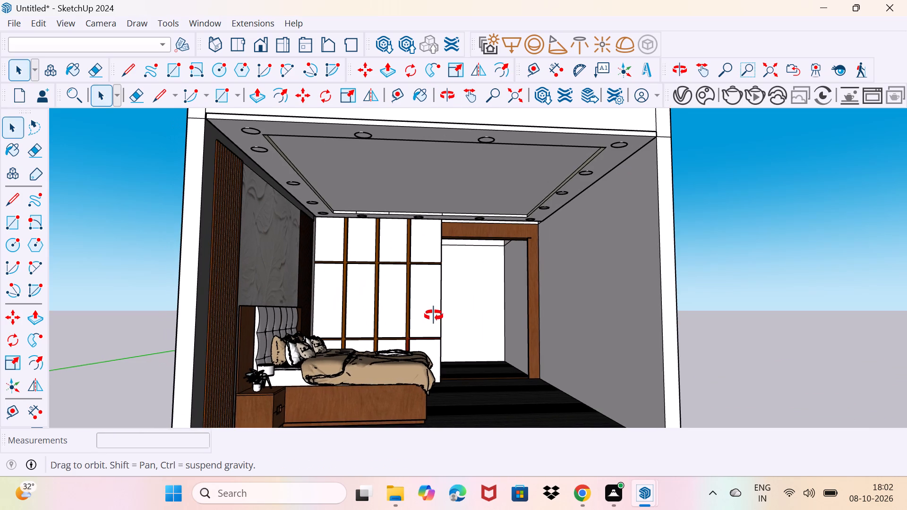
middle_click_drag(434, 315, 377, 323)
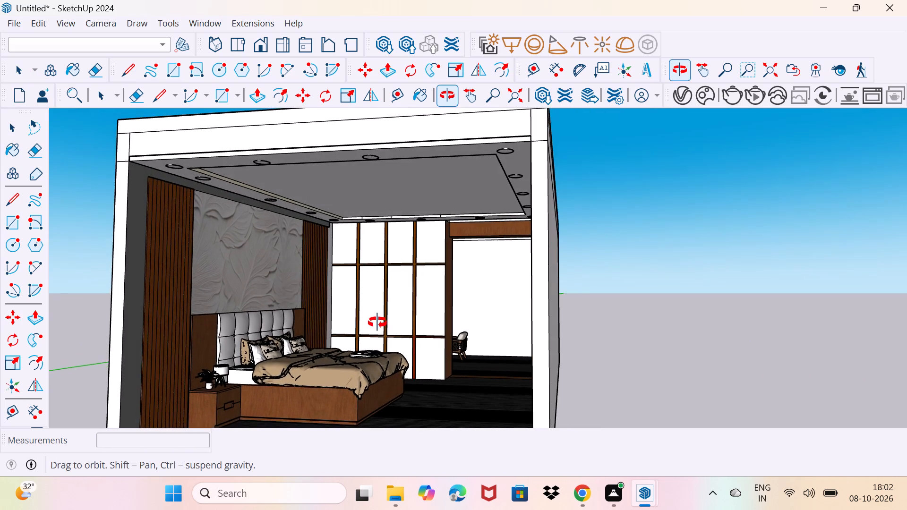
middle_click_drag(377, 323, 381, 324)
scroll(425, 345, "up", 3)
middle_click_drag(426, 343, 404, 352)
scroll(423, 343, "up", 1)
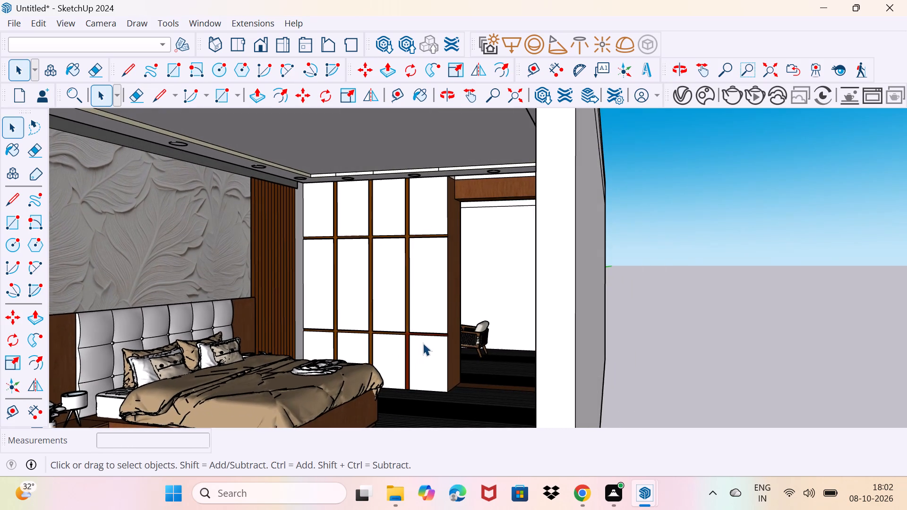
scroll(423, 343, "up", 2)
middle_click(423, 342)
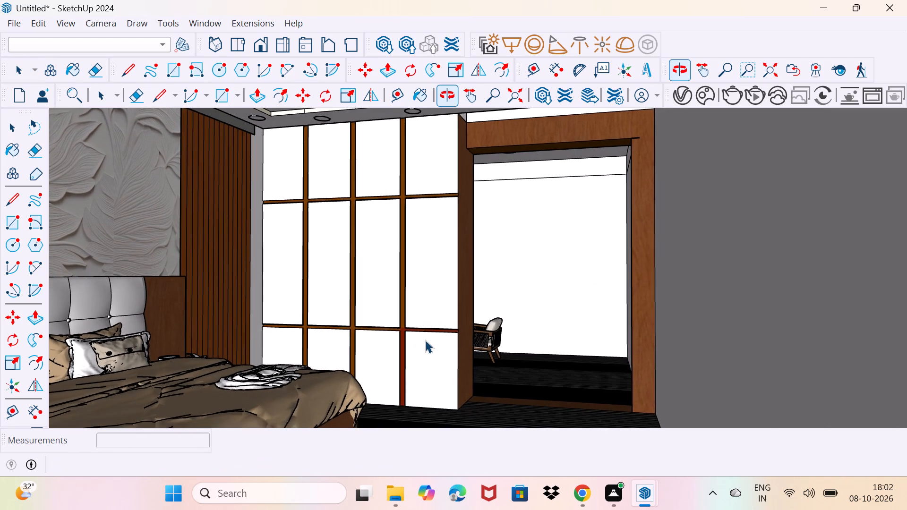
scroll(425, 340, "down", 6)
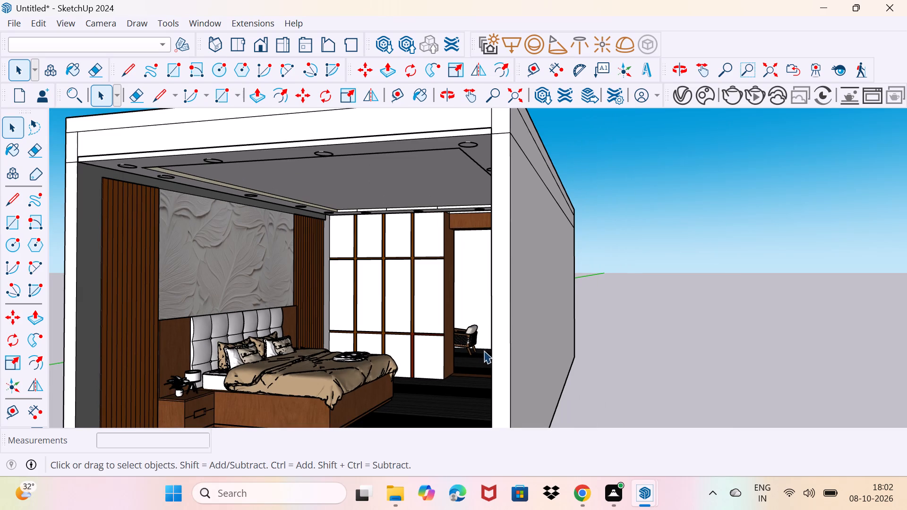
scroll(485, 350, "down", 3)
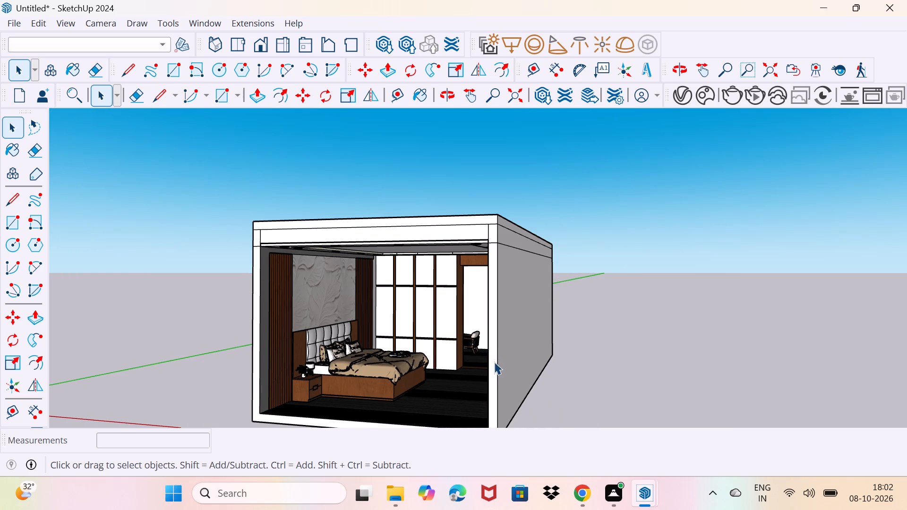
Push/Pull the front end face of the side walls and floor outward by about 5' 5/16".
scroll(494, 362, "up", 2)
scroll(493, 361, "down", 2)
scroll(493, 363, "up", 1)
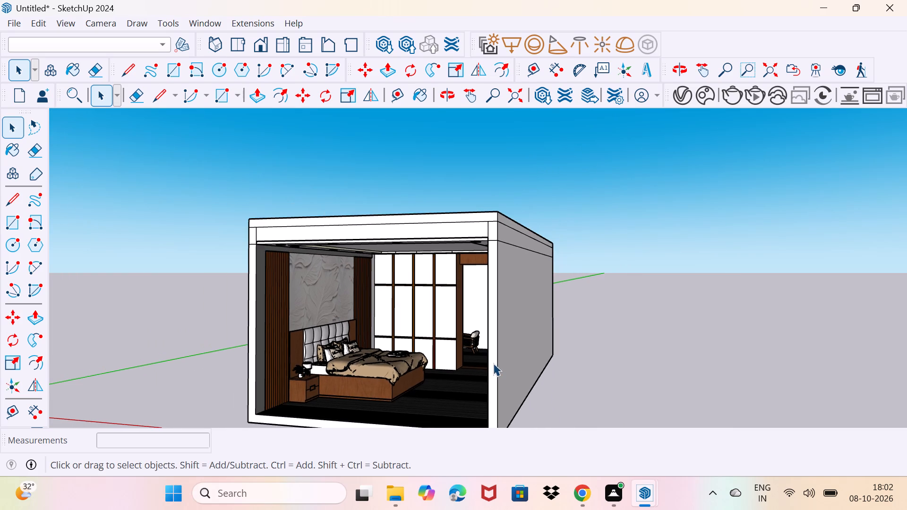
scroll(493, 363, "up", 2)
left_click(493, 363)
scroll(493, 363, "down", 6)
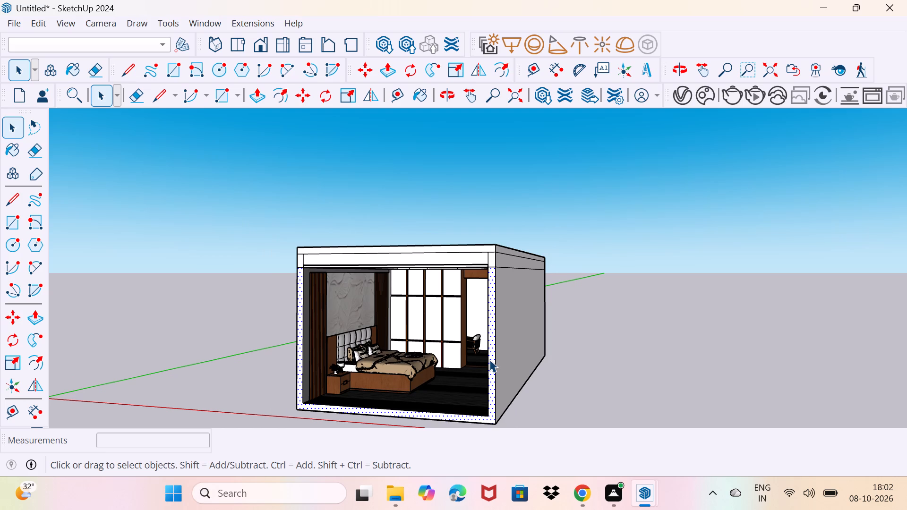
key("p")
left_click(489, 359)
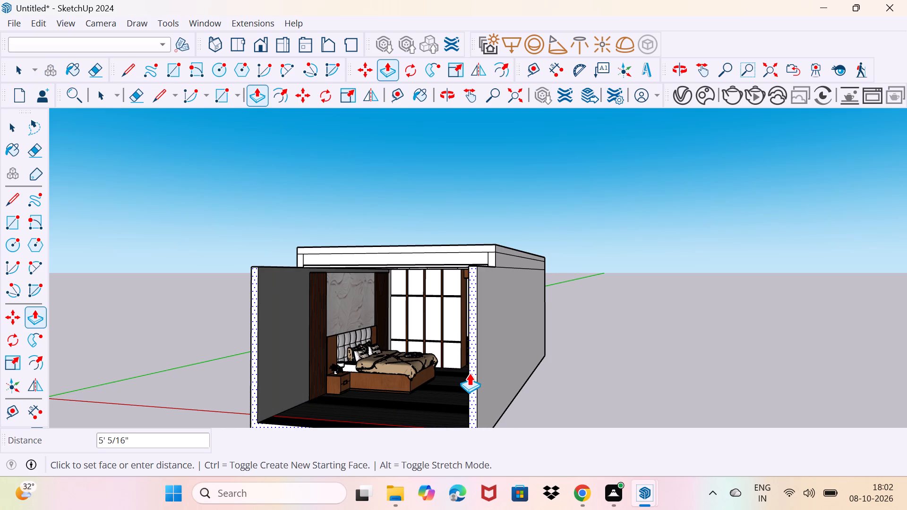
left_click(469, 373)
scroll(458, 246, "up", 2)
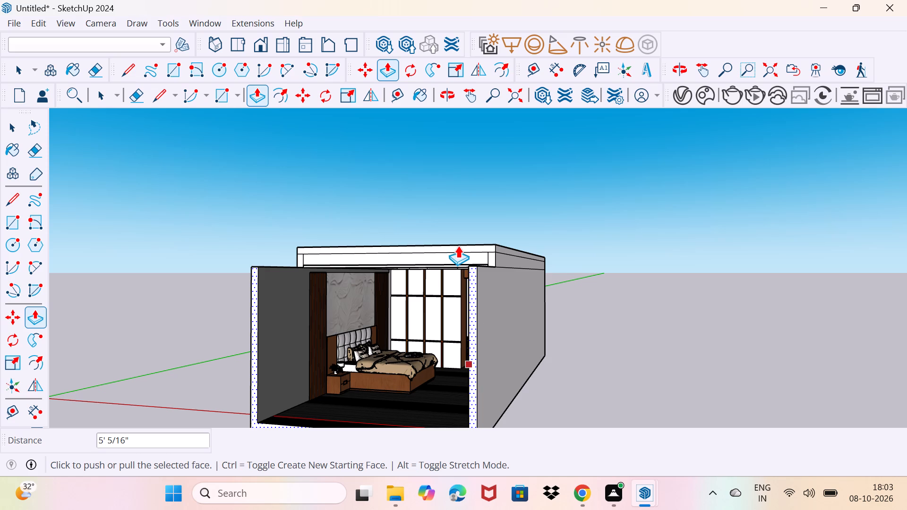
key("space")
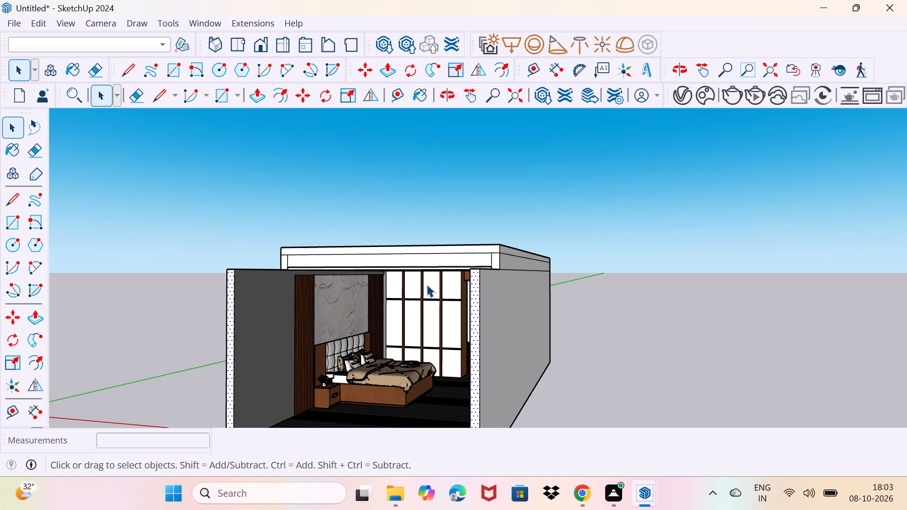
Push/Pull the filled strip between the false ceiling and roof slab outward by about 5' 5/16", in line with the extended walls.
scroll(425, 265, "up", 3)
middle_click_drag(428, 266, 455, 288)
left_click(483, 265)
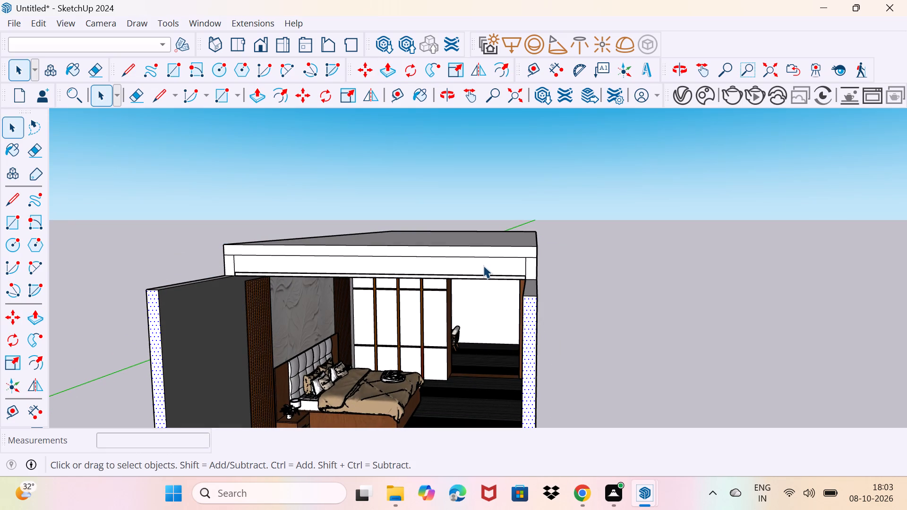
scroll(483, 265, "up", 3)
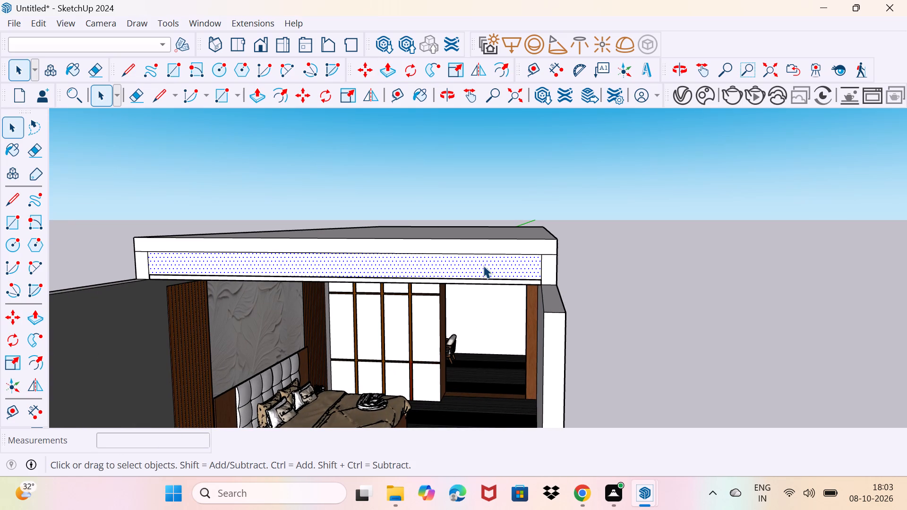
key("p")
key("Return")
left_click(483, 265)
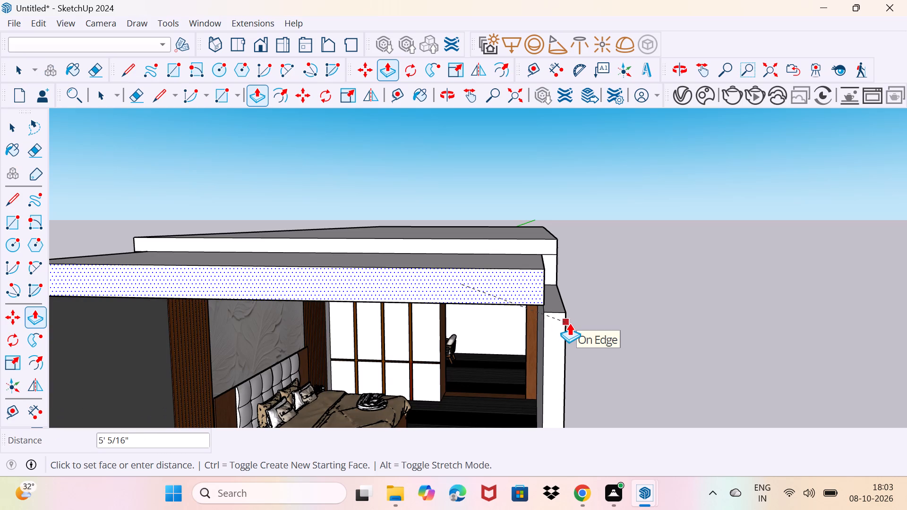
middle_click_drag(558, 354, 462, 351)
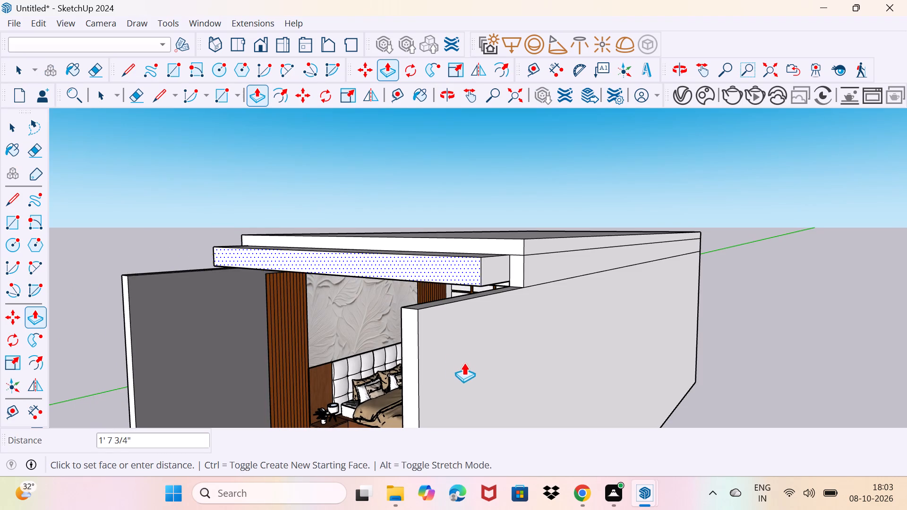
left_click(413, 365)
key("space")
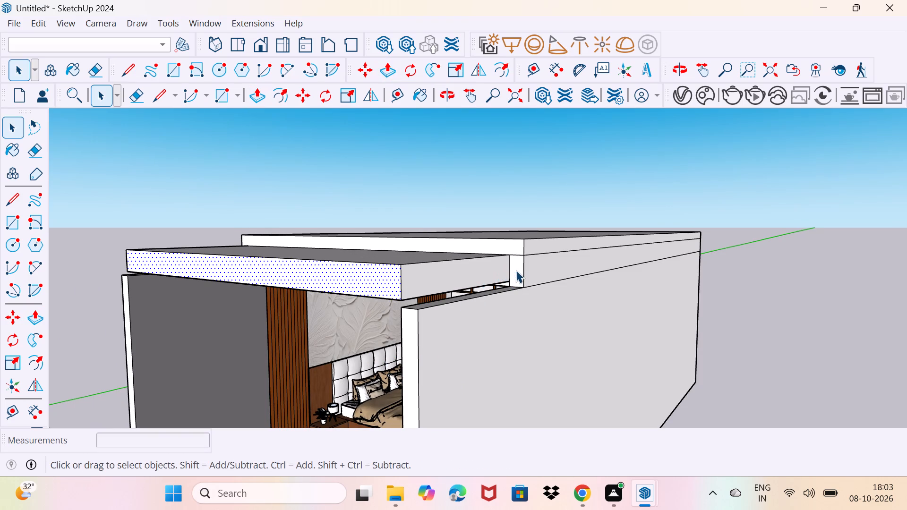
Push/Pull the short end face above the wall opposite the headboard outward by about 5' 5/16", flush with the extended strip.
left_click(516, 269)
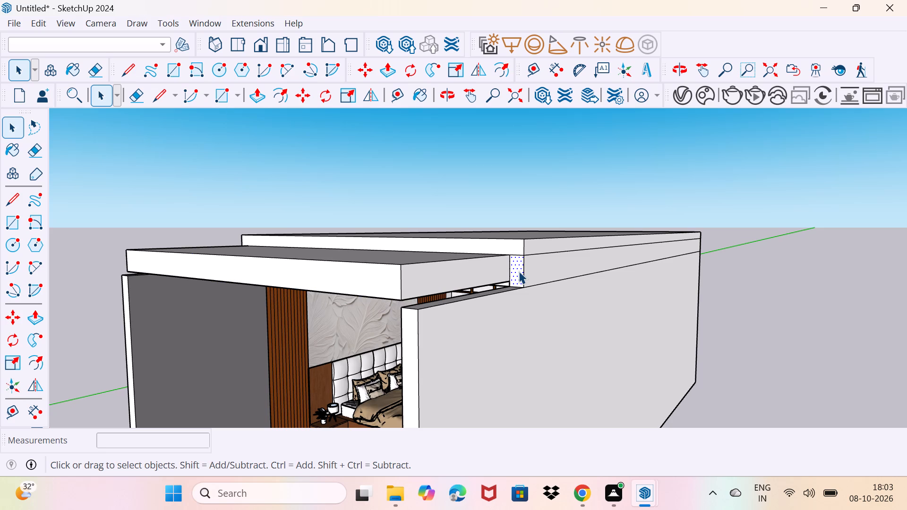
key("p")
left_click(519, 271)
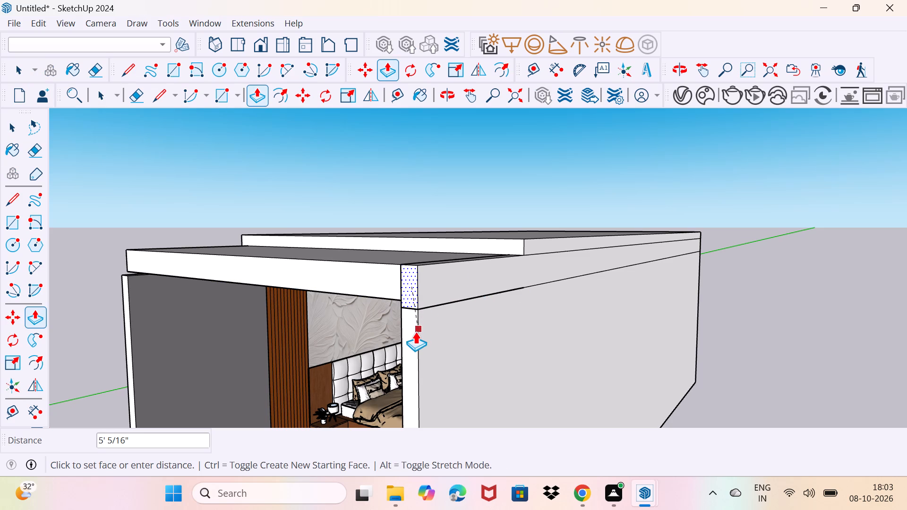
left_click(415, 331)
Push/Pull the matching short end face above the headboard-side wall outward until it is flush with the extended strip.
middle_click_drag(384, 276, 513, 238)
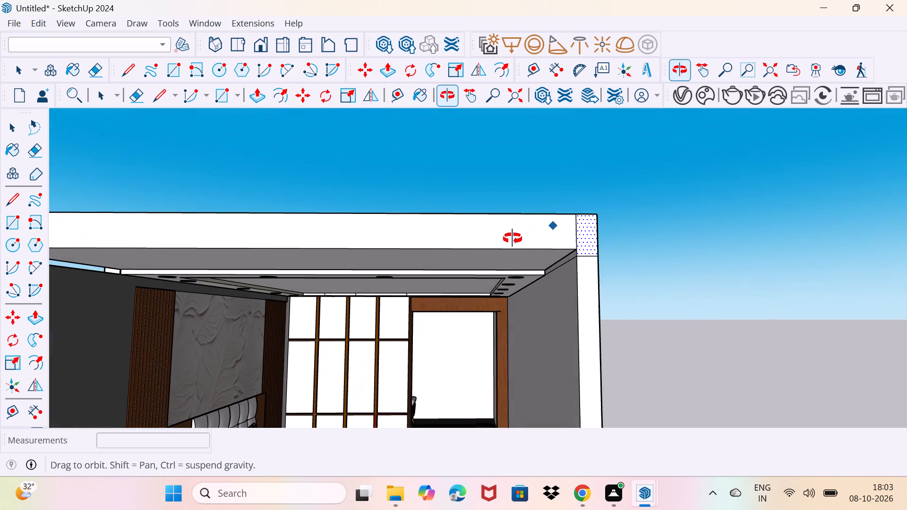
middle_click_drag(513, 238, 705, 267)
key("space")
left_click(116, 293)
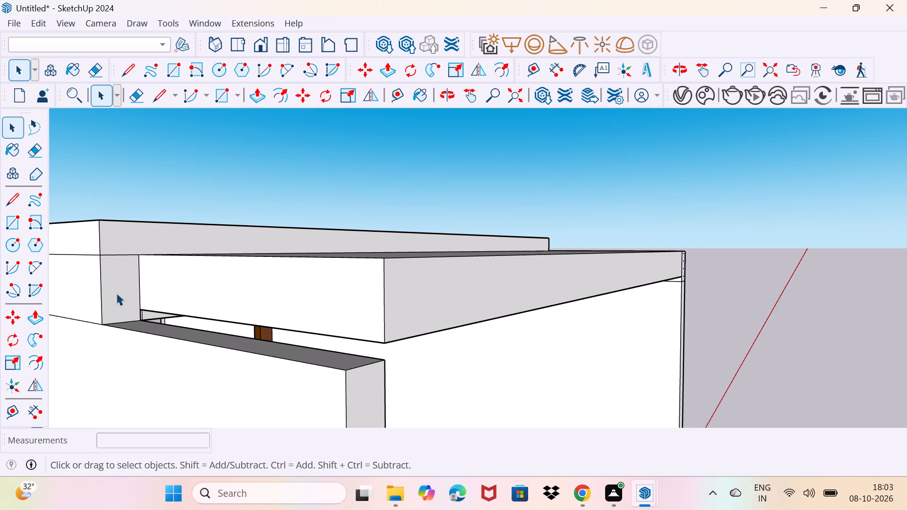
key("p")
left_click(116, 293)
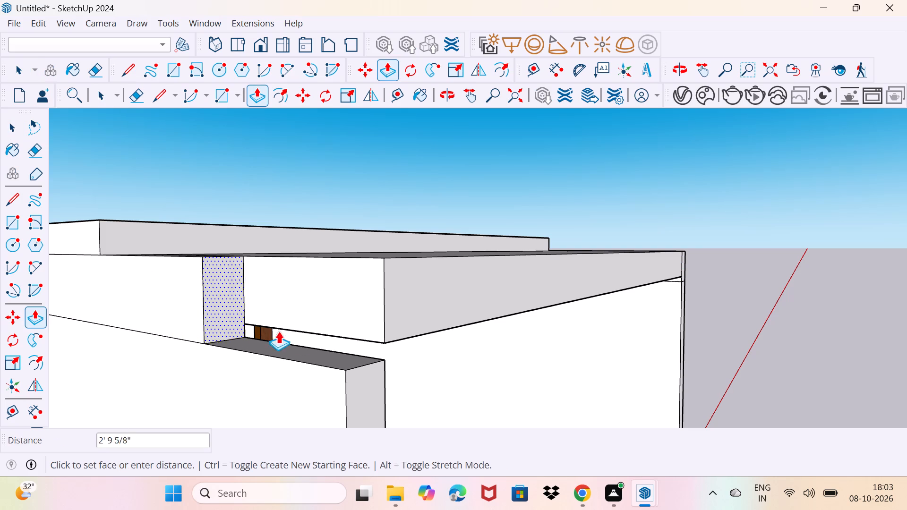
left_click(418, 307)
key("space")
Examine the extended walls, ceiling and bedroom interior through the open front from several angles.
scroll(430, 367, "down", 3)
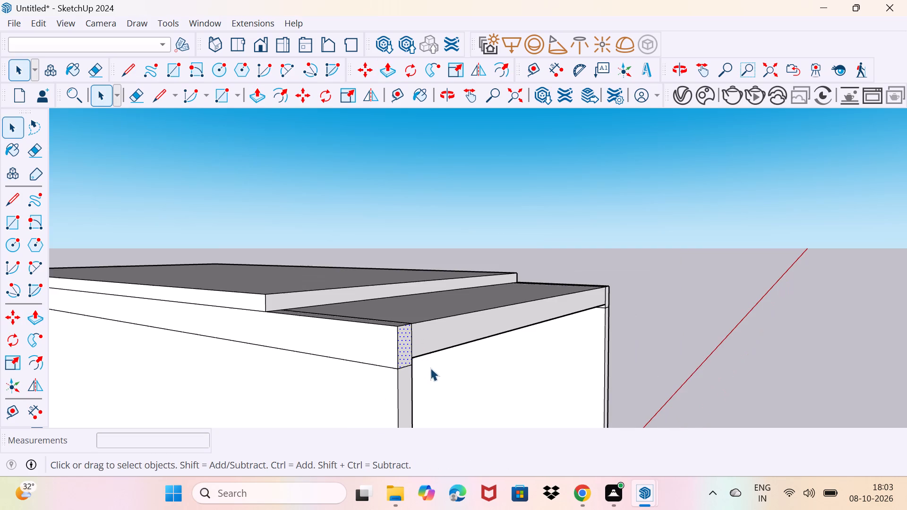
middle_click_drag(430, 372, 276, 317)
scroll(430, 372, "up", 1)
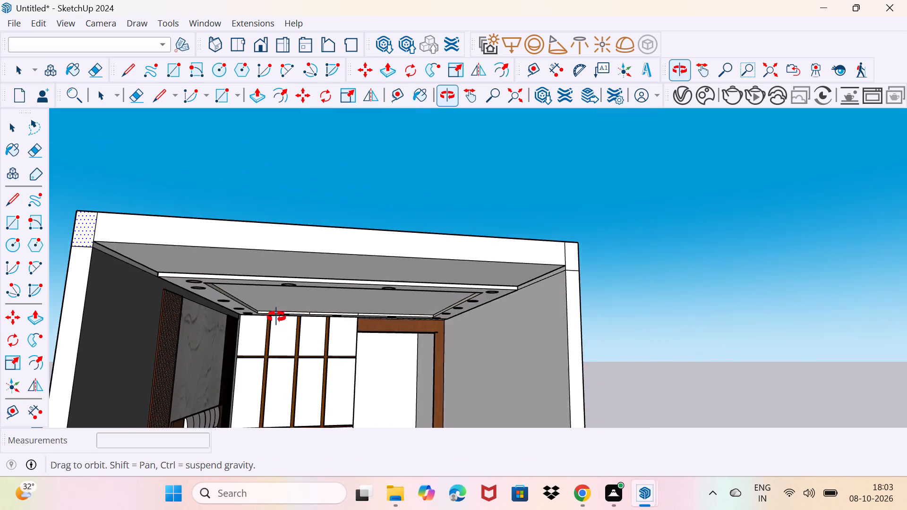
middle_click_drag(276, 317, 333, 233)
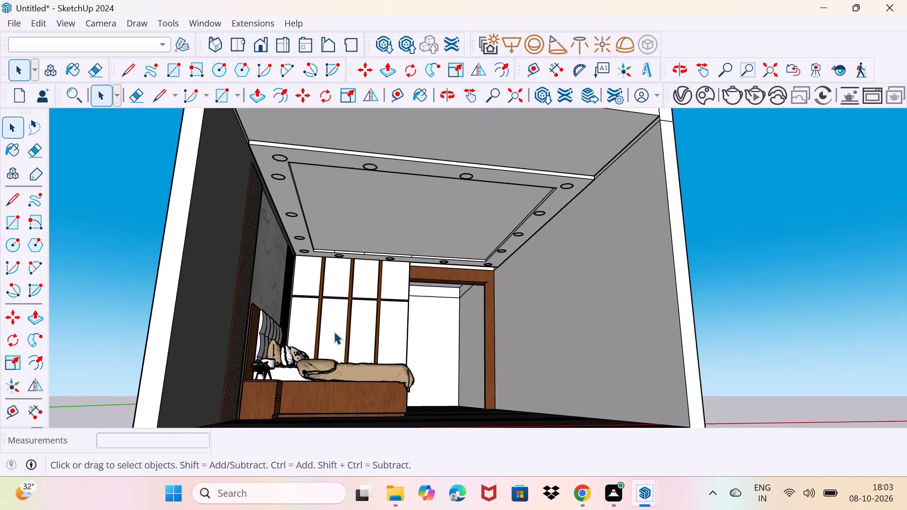
scroll(383, 356, "up", 3)
middle_click_drag(375, 353, 359, 374)
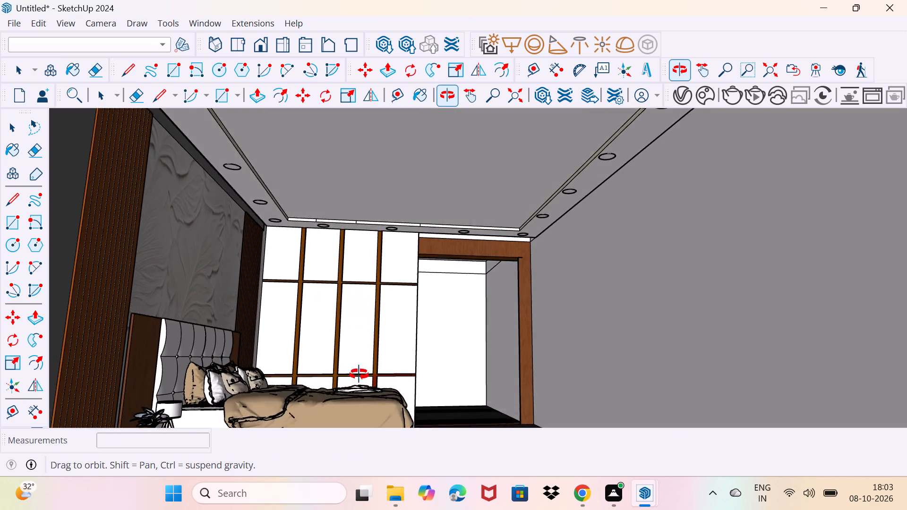
middle_click_drag(359, 374, 334, 386)
scroll(334, 386, "down", 3)
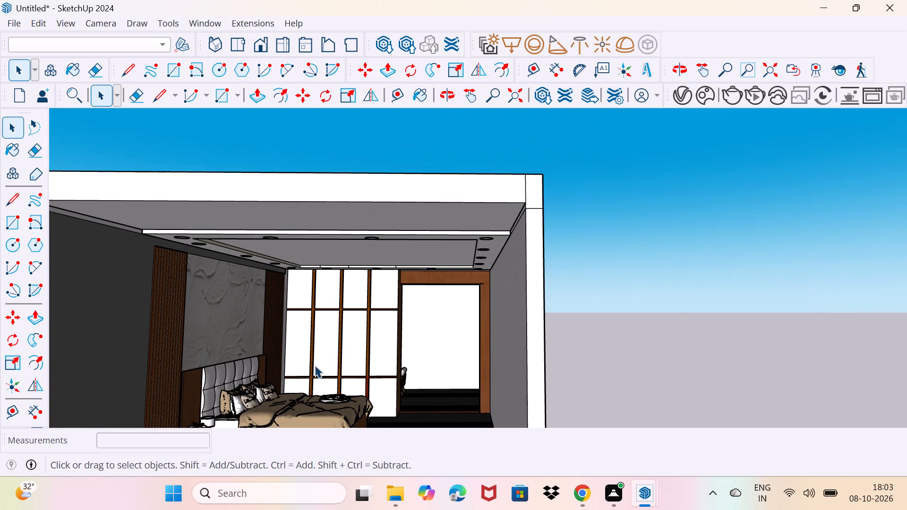
scroll(338, 351, "down", 9)
middle_click_drag(355, 357, 387, 356)
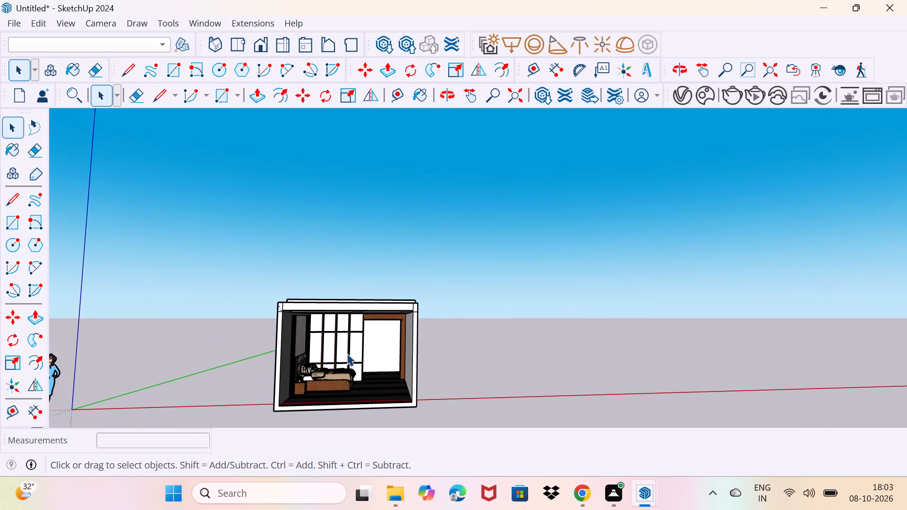
Draw a rectangle of about 14' 5 11/16" by 11' 6" across the extended room's front to close the opening.
scroll(289, 320, "up", 3)
key("r")
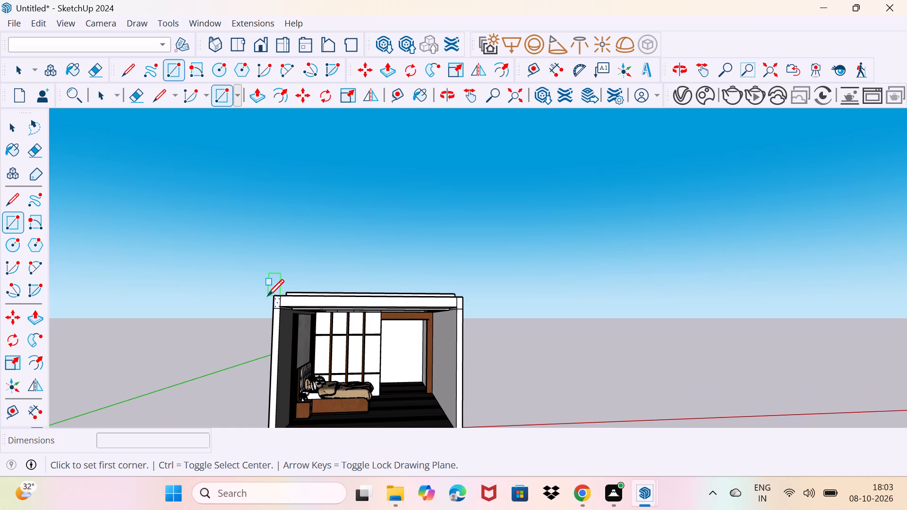
left_click(282, 297)
scroll(363, 342, "down", 2)
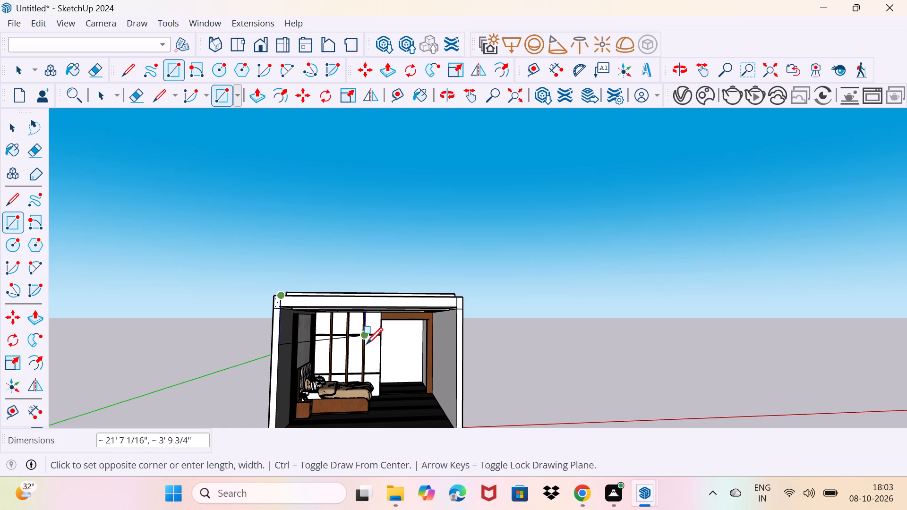
scroll(366, 344, "down", 2)
left_click(424, 403)
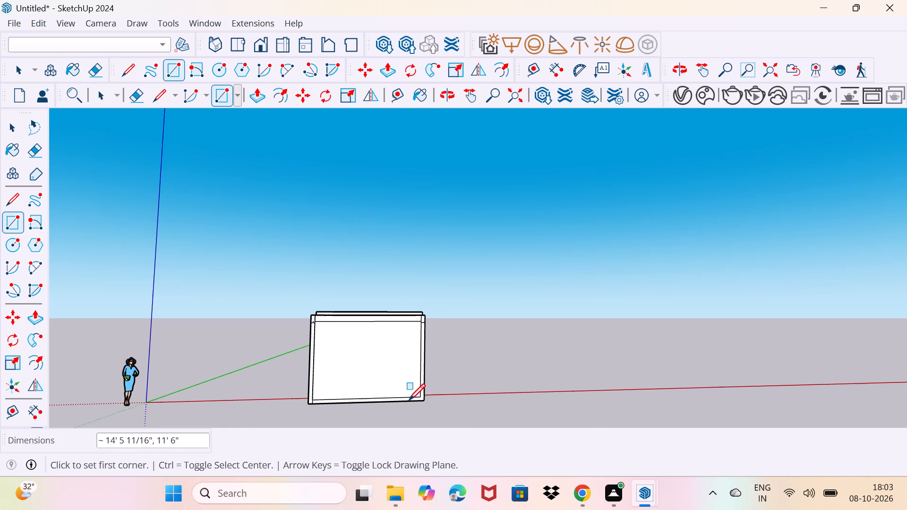
key("space")
Bring the camera inside the closed room and examine the bed, gridded partition and sitting-area doorway from the interior.
scroll(377, 381, "up", 16)
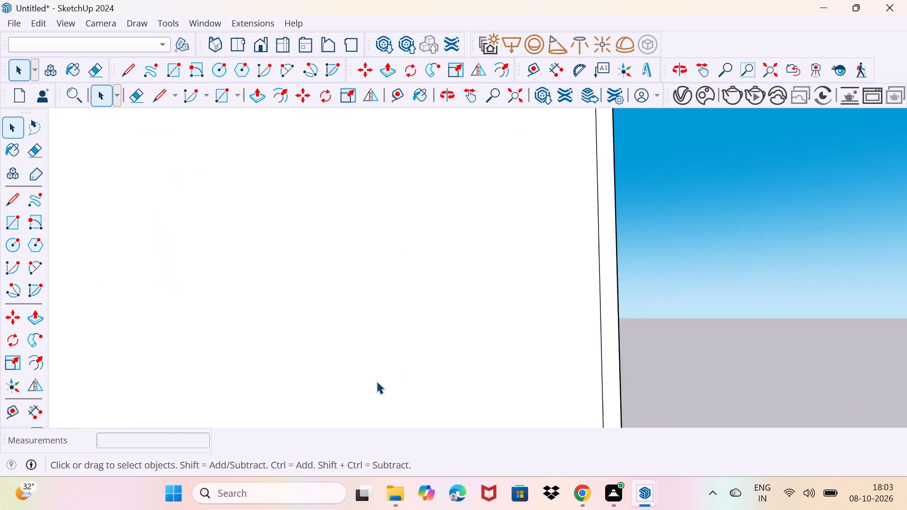
scroll(376, 381, "up", 20)
scroll(376, 381, "up", 6)
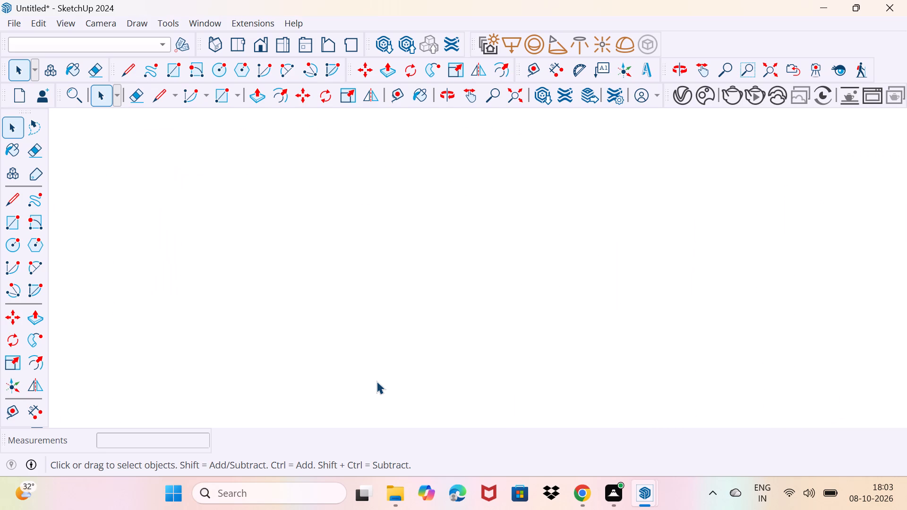
scroll(376, 381, "up", 20)
scroll(376, 381, "up", 6)
scroll(376, 381, "up", 20)
scroll(376, 381, "up", 4)
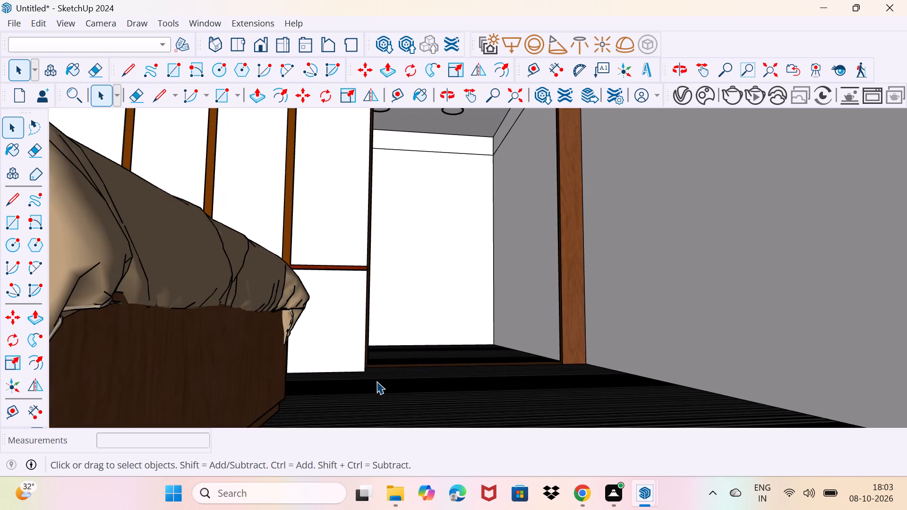
scroll(376, 381, "down", 4)
middle_click_drag(376, 381, 338, 418)
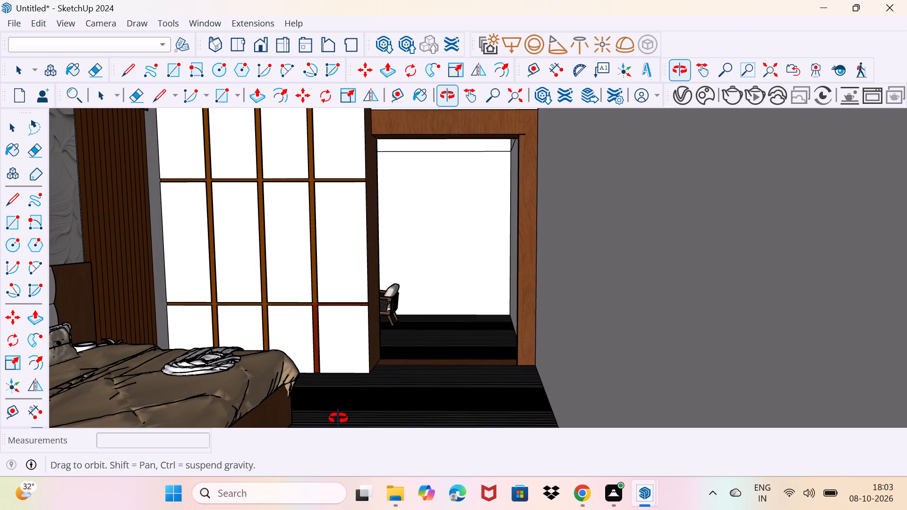
middle_click_drag(338, 418, 325, 428)
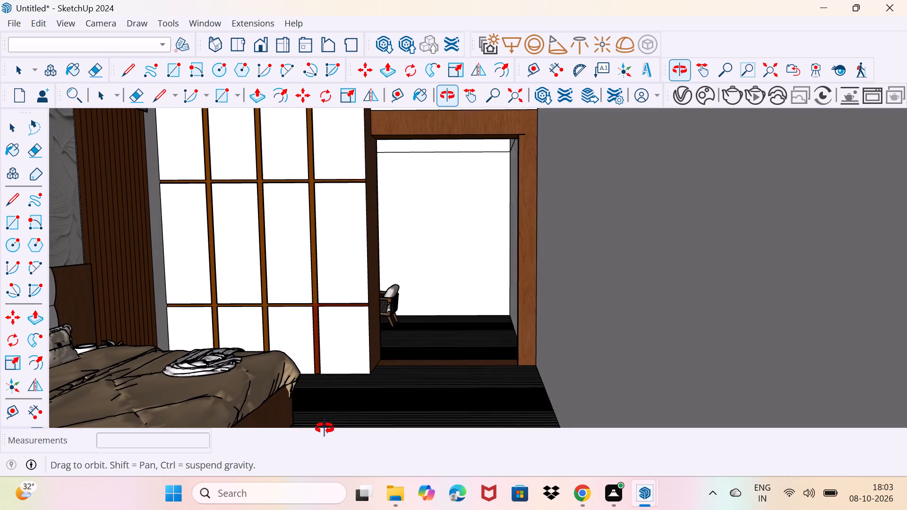
middle_click_drag(325, 428, 397, 316)
middle_click_drag(390, 303, 355, 349)
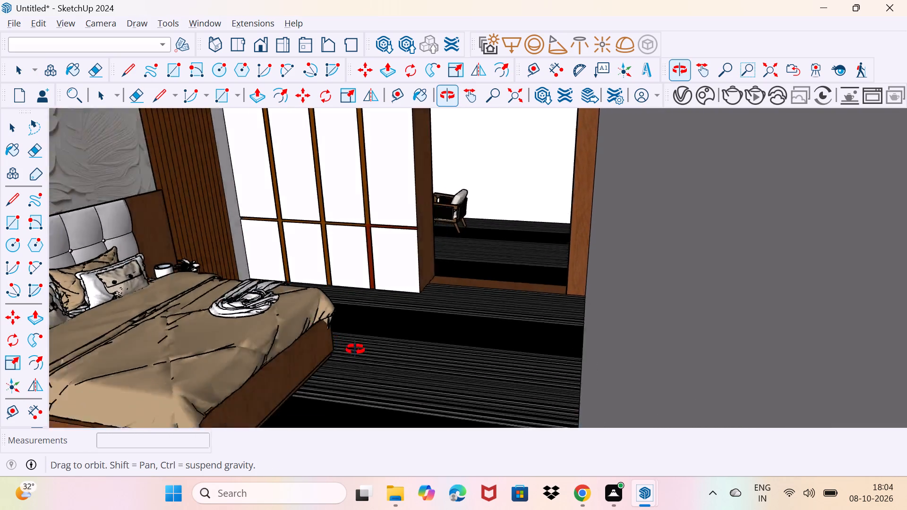
middle_click_drag(355, 349, 457, 336)
scroll(457, 336, "down", 2)
scroll(454, 334, "up", 6)
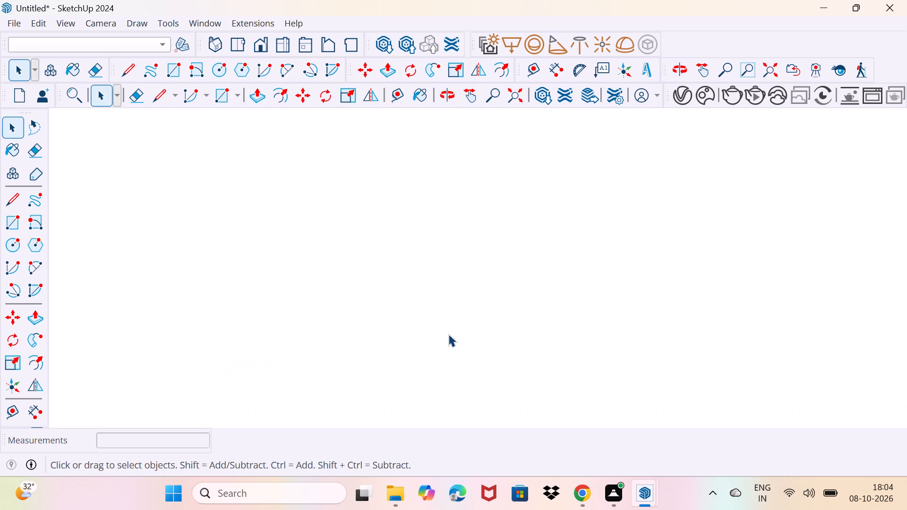
scroll(448, 334, "up", 20)
scroll(448, 334, "up", 19)
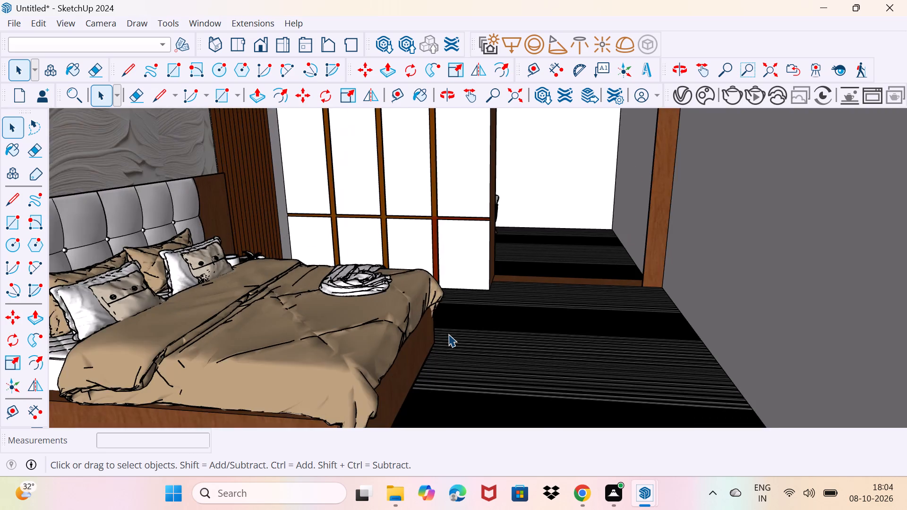
scroll(448, 334, "down", 4)
scroll(448, 334, "up", 17)
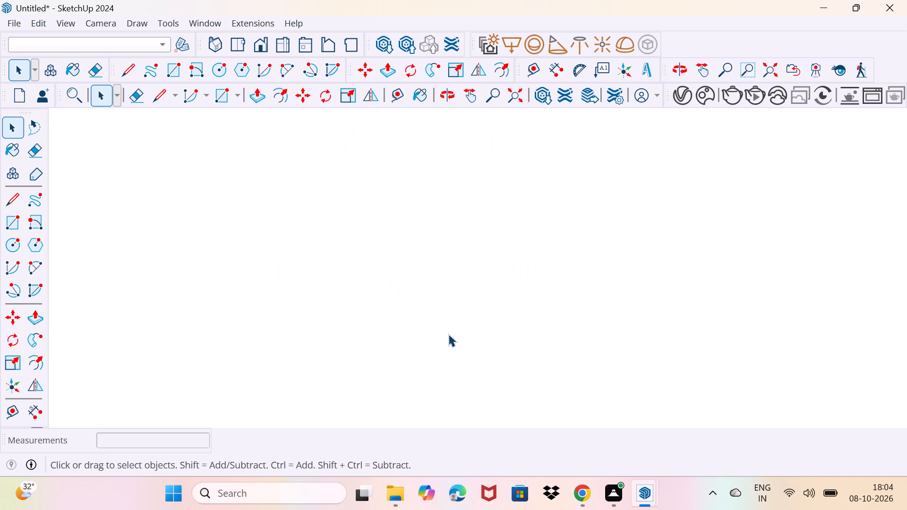
scroll(448, 334, "up", 20)
scroll(448, 334, "up", 13)
scroll(448, 334, "down", 1)
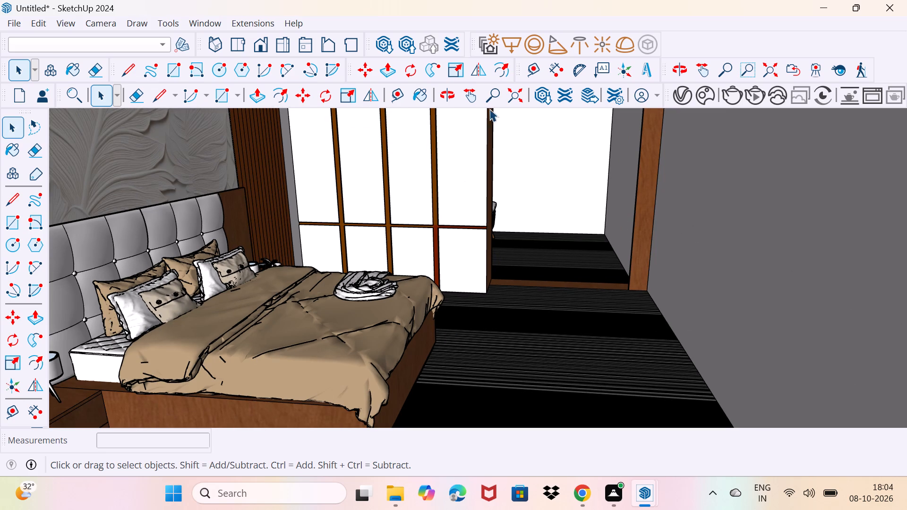
Try to adjust the camera distance with the Zoom tool to frame the bed and doorway from inside the room.
left_click_drag(491, 102, 485, 158)
left_click(490, 98)
left_click_drag(501, 269, 496, 263)
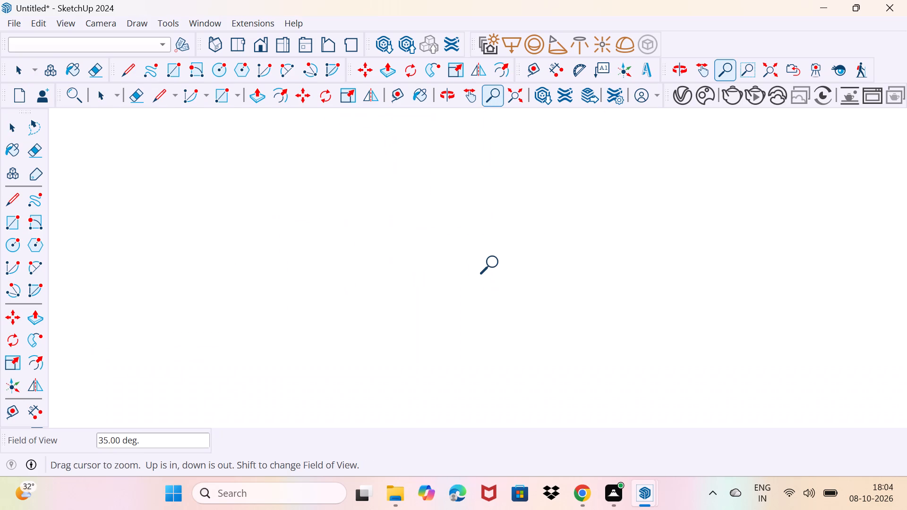
left_click_drag(496, 263, 434, 132)
left_click_drag(434, 132, 322, 185)
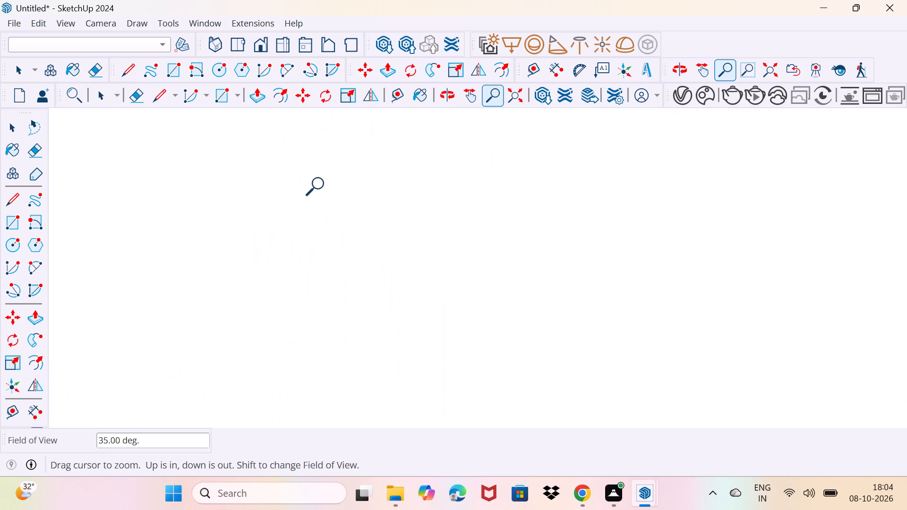
left_click_drag(322, 185, 411, 248)
left_click_drag(411, 248, 377, 212)
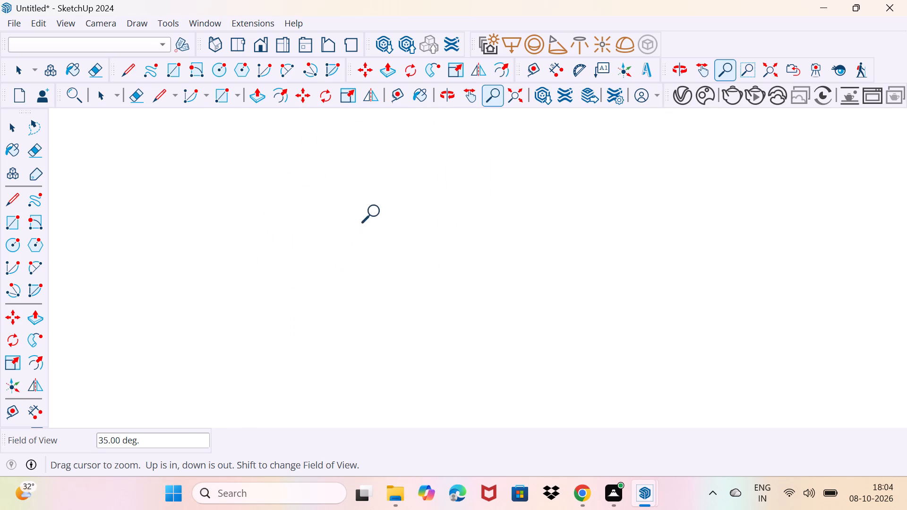
left_click_drag(377, 212, 453, 115)
left_click_drag(407, 283, 420, 227)
left_click_drag(420, 227, 465, 145)
left_click_drag(394, 318, 471, 168)
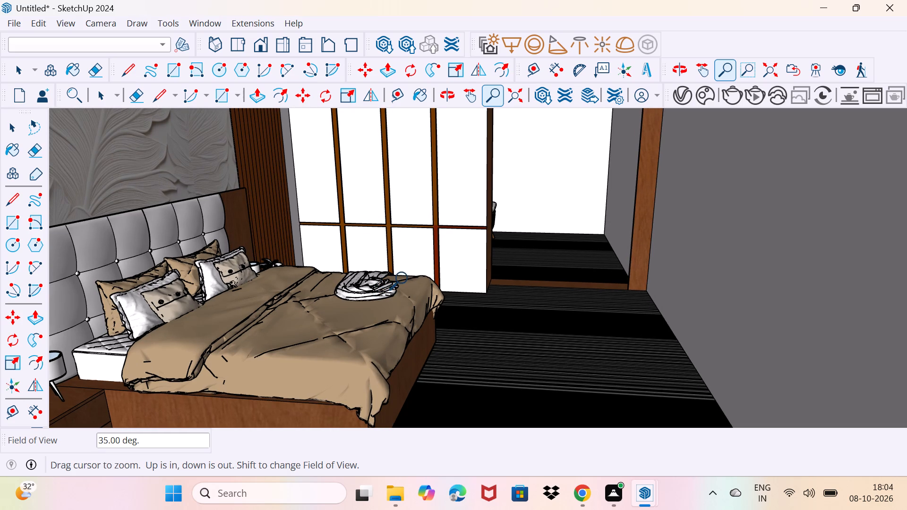
Examine the bed, bedside table, gridded partition and sitting-area doorway from several viewpoints inside the room.
key("space")
scroll(421, 304, "down", 3)
scroll(424, 306, "up", 4)
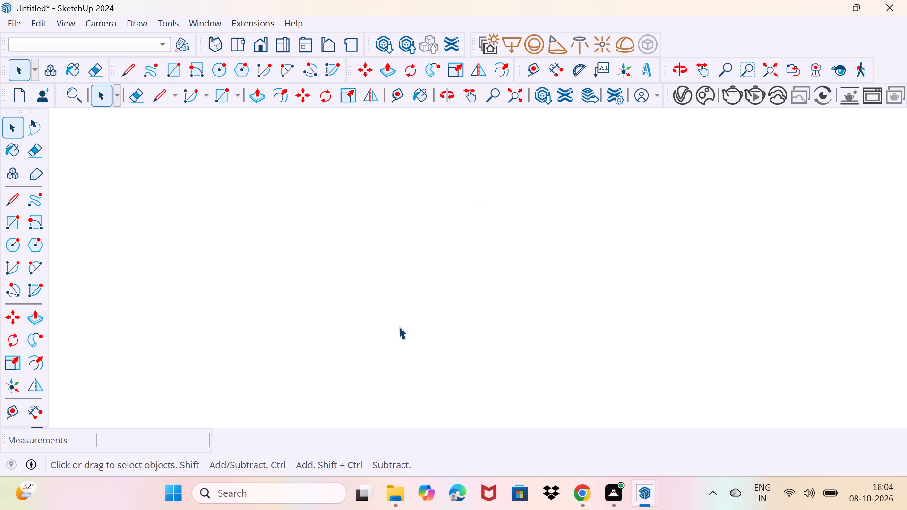
scroll(407, 329, "up", 20)
scroll(407, 329, "up", 13)
middle_click(407, 329)
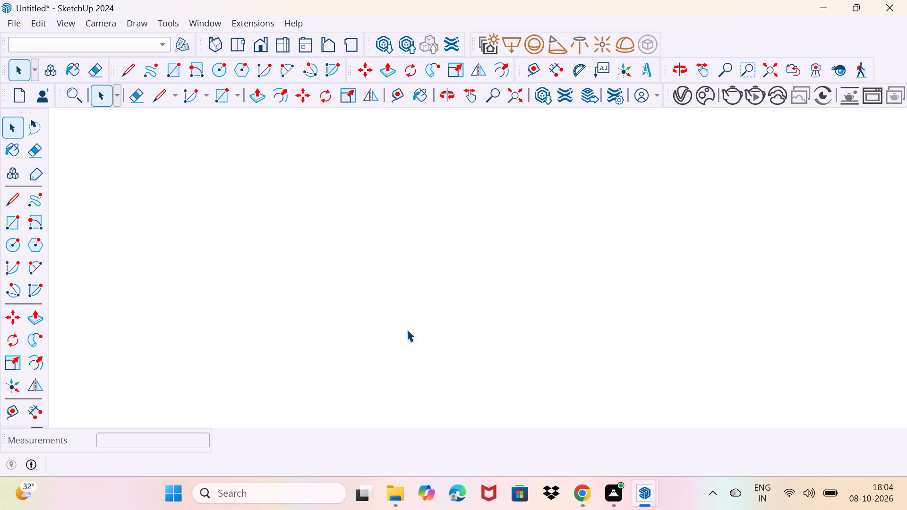
scroll(407, 329, "up", 20)
scroll(407, 329, "up", 2)
scroll(407, 329, "down", 3)
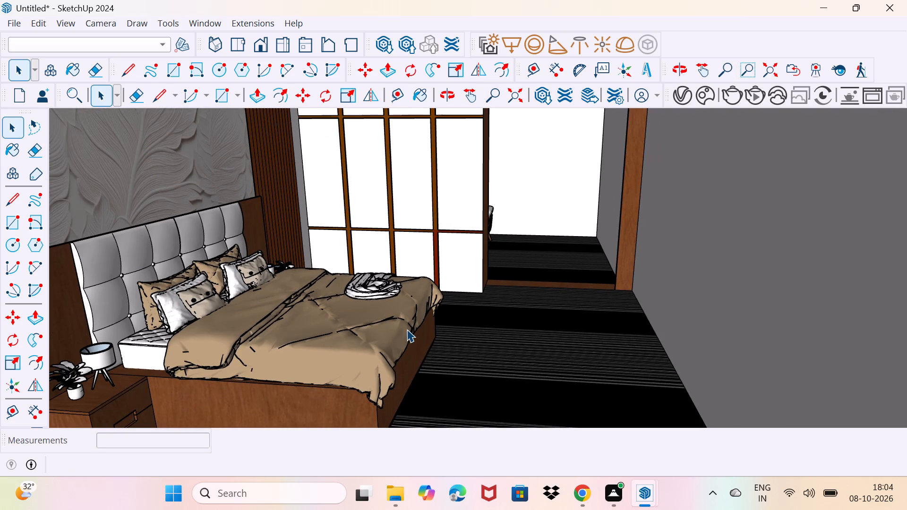
middle_click_drag(411, 331, 433, 342)
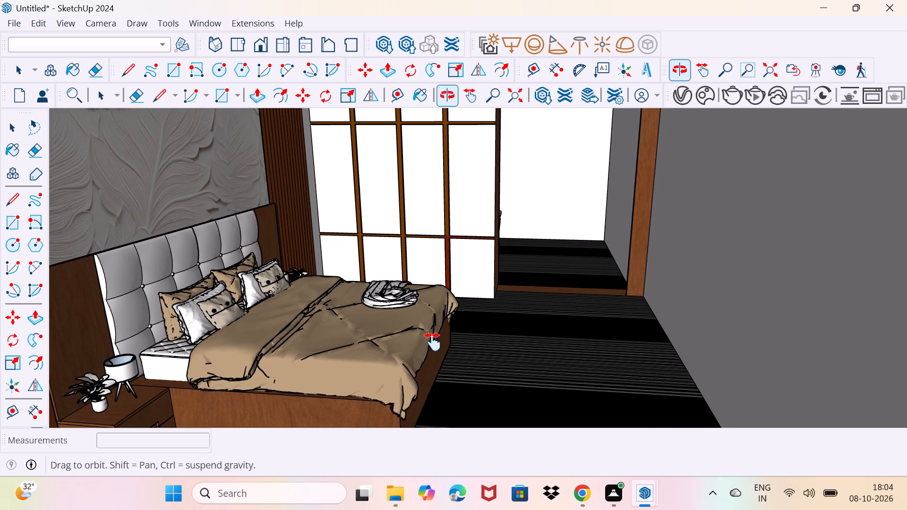
middle_click_drag(433, 342, 391, 375)
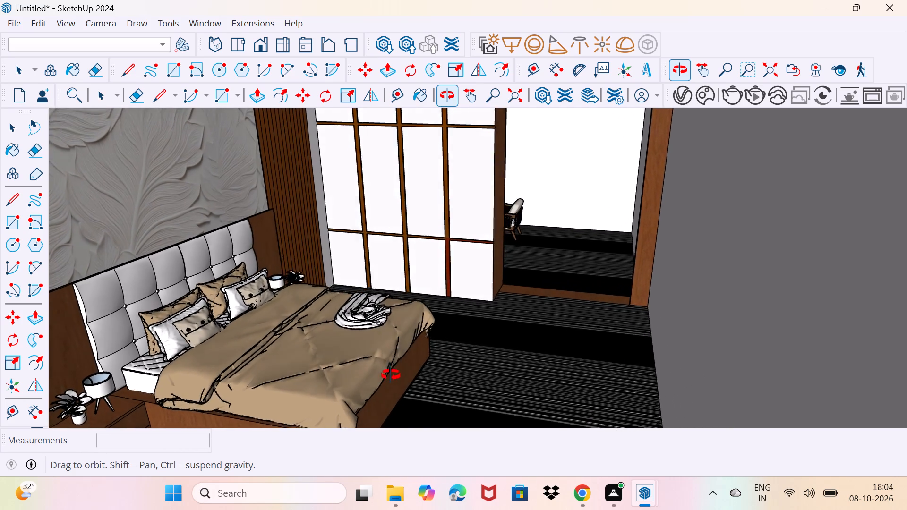
middle_click_drag(391, 375, 469, 329)
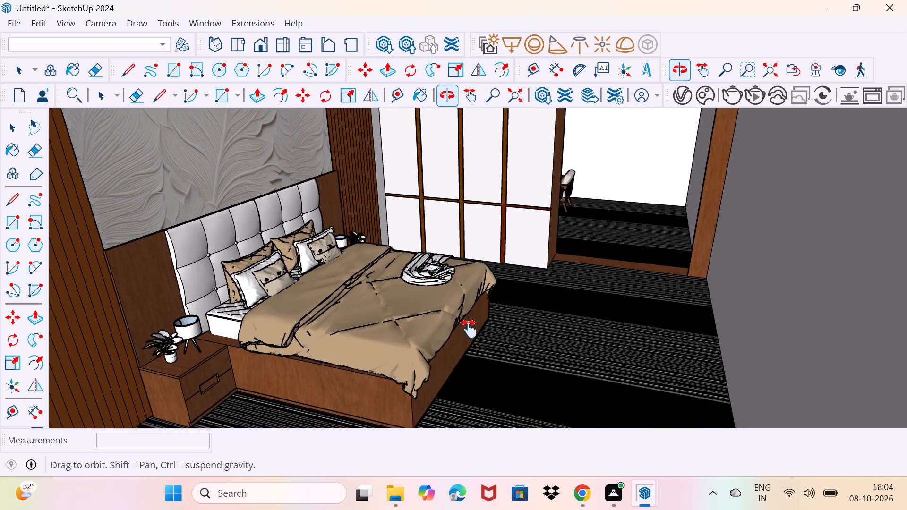
middle_click_drag(469, 329, 487, 332)
middle_click_drag(467, 348, 500, 354)
middle_click_drag(508, 363, 502, 341)
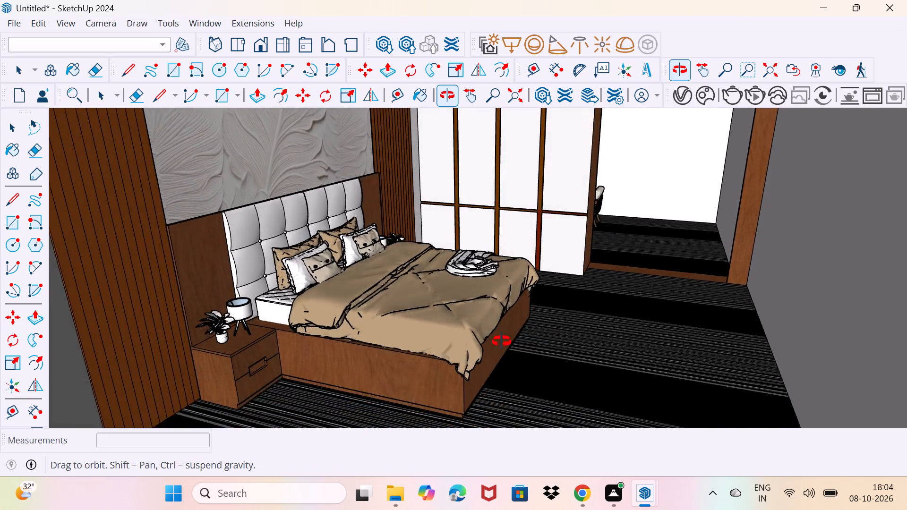
middle_click_drag(502, 341, 517, 380)
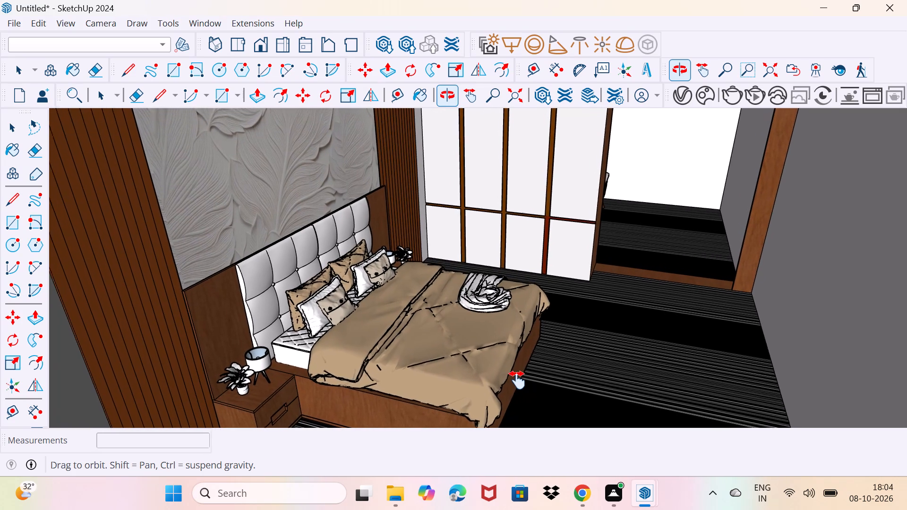
middle_click_drag(517, 380, 506, 369)
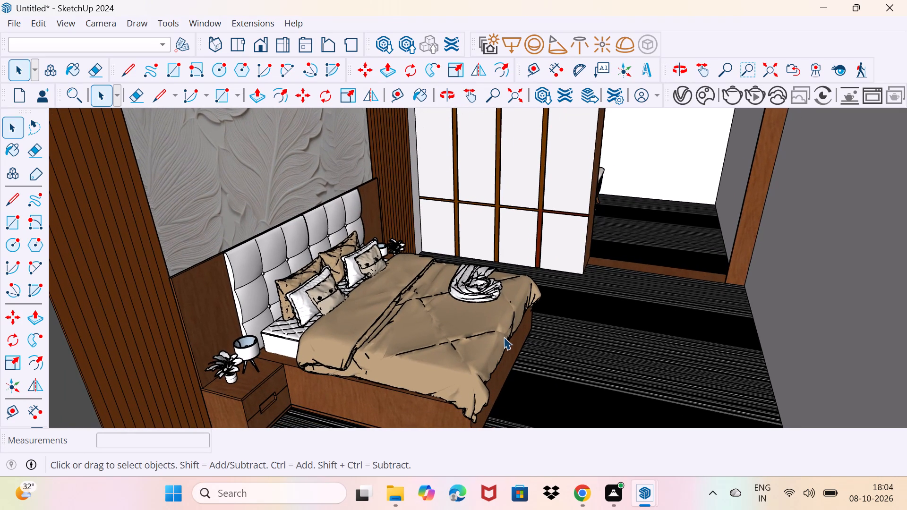
Try closer and steeper viewing angles on the bed and leaf-relief wall from inside the room.
scroll(499, 320, "down", 1)
scroll(496, 319, "up", 8)
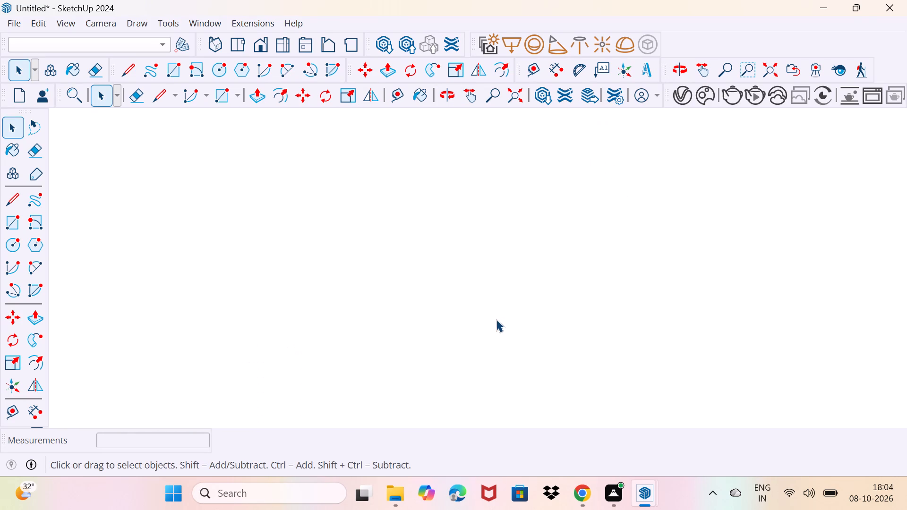
scroll(496, 319, "up", 20)
scroll(496, 319, "up", 1)
middle_click(495, 319)
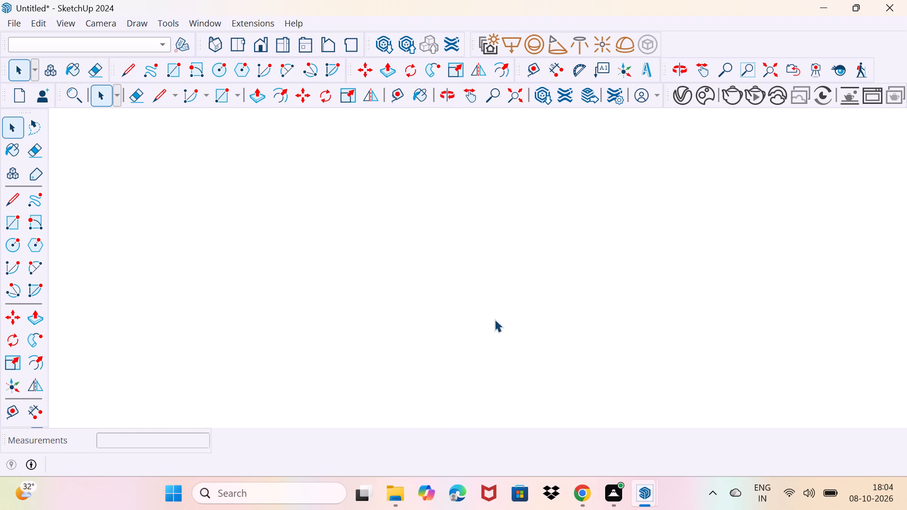
scroll(495, 319, "up", 5)
scroll(494, 319, "down", 1)
middle_click_drag(486, 306, 507, 341)
middle_click_drag(489, 288, 463, 292)
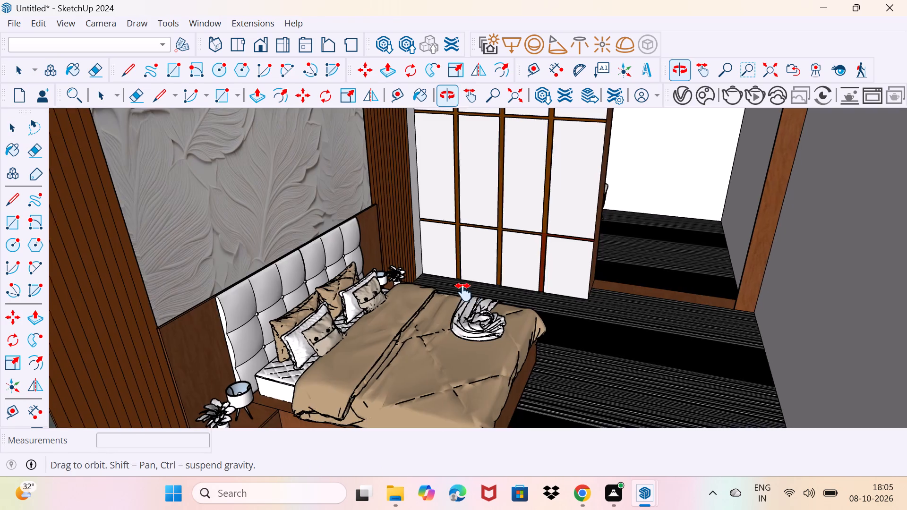
middle_click_drag(463, 292, 471, 295)
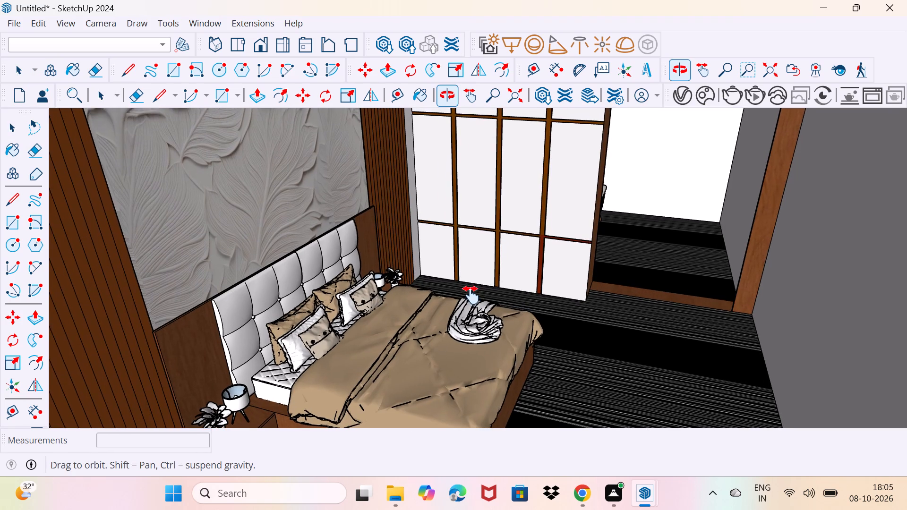
middle_click_drag(471, 295, 472, 325)
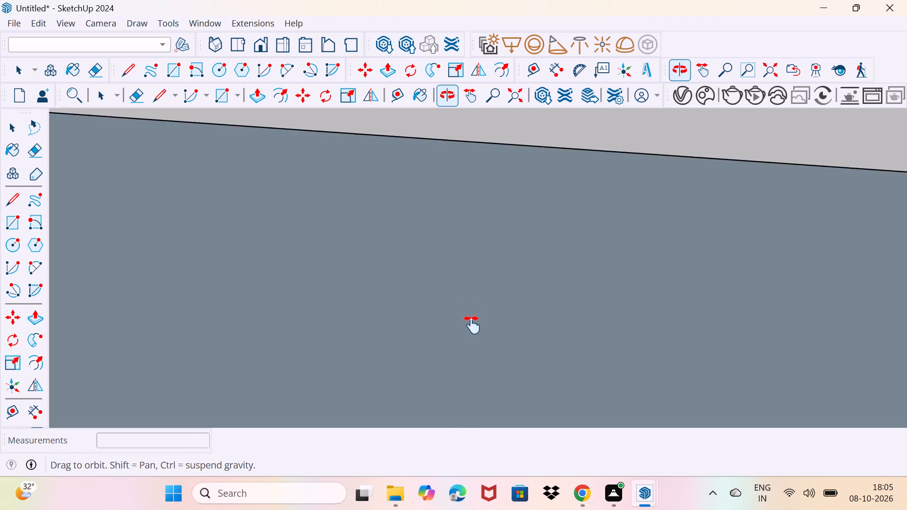
middle_click_drag(472, 325, 279, 344)
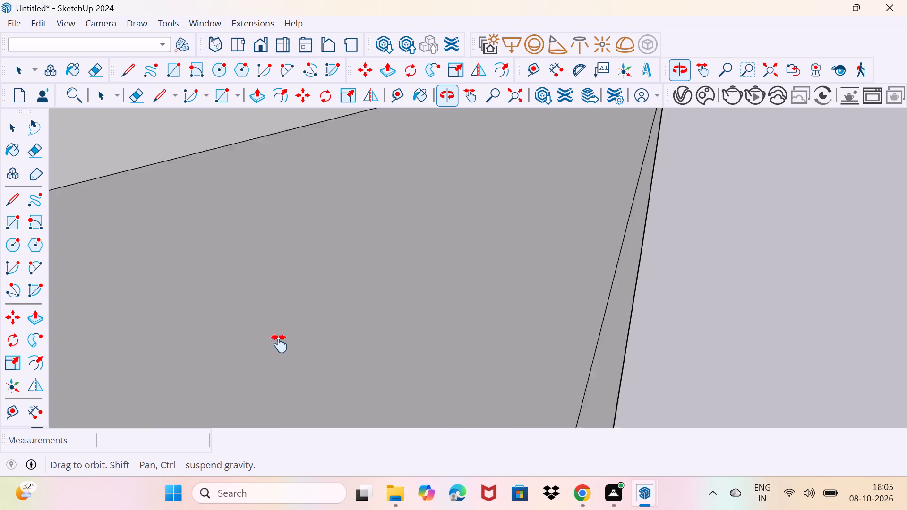
middle_click_drag(279, 344, 357, 276)
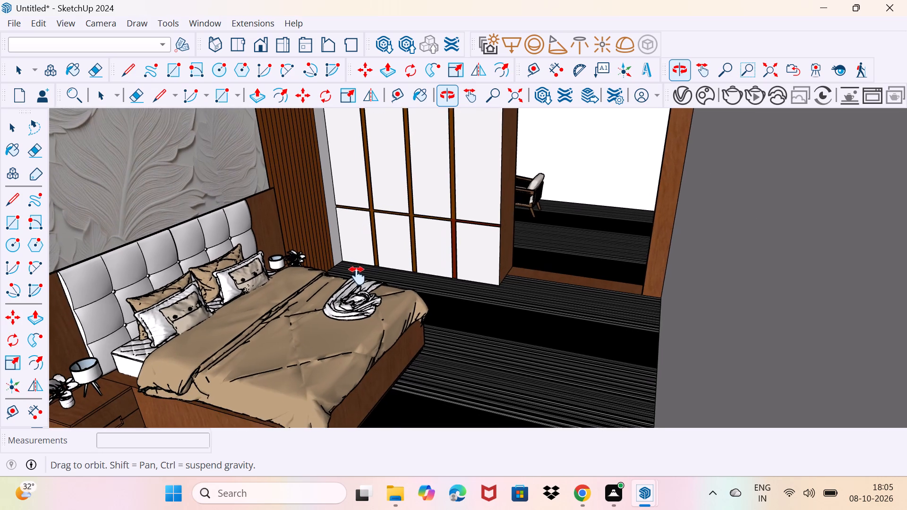
middle_click_drag(357, 276, 356, 337)
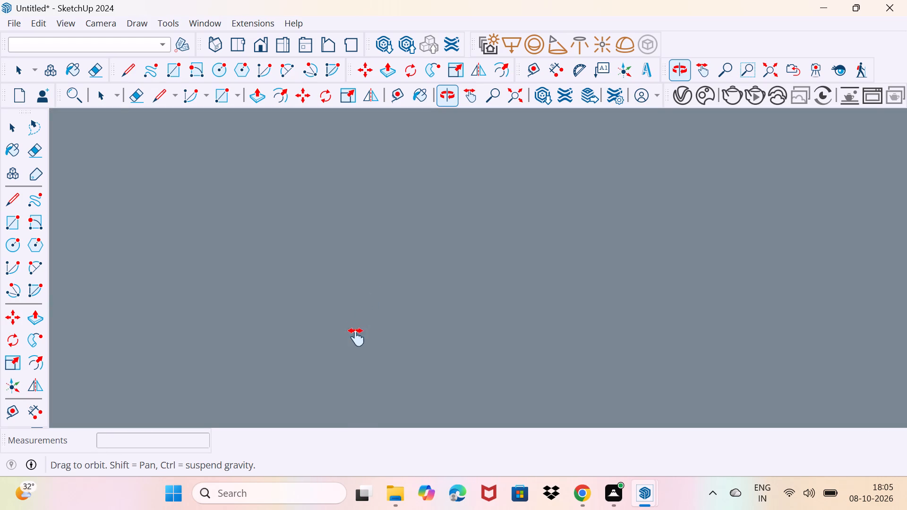
middle_click_drag(356, 337, 354, 348)
middle_click_drag(384, 288, 379, 348, "shift")
middle_click_drag(395, 272, 394, 343)
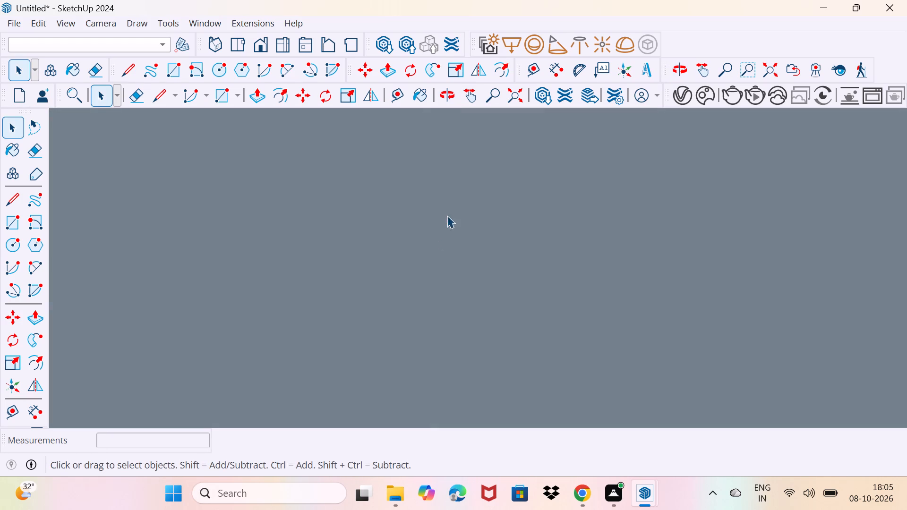
Frame an interior view showing the leaf-relief wall, headboard and bed, gridded partition, sitting-area doorway and ceiling edge.
scroll(425, 278, "up", 18)
middle_click(422, 276)
scroll(421, 276, "up", 14)
scroll(421, 276, "down", 3)
middle_click_drag(419, 329, 421, 317)
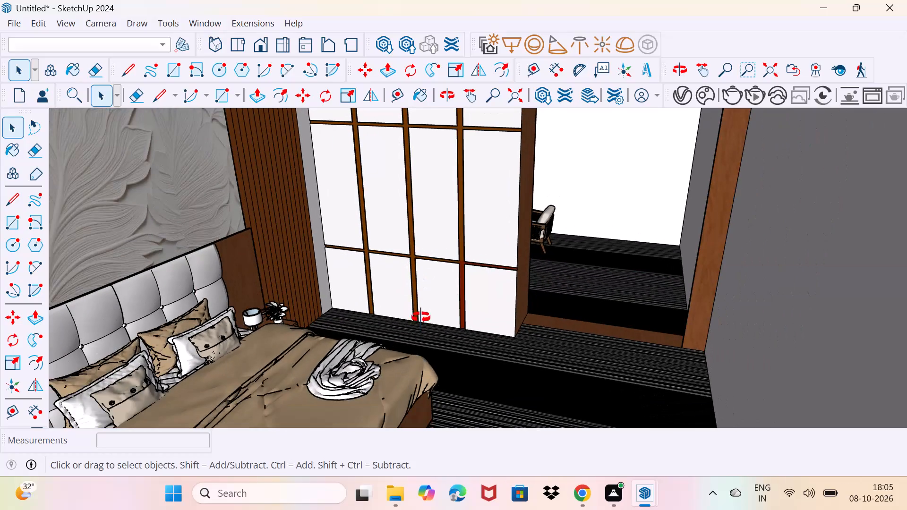
middle_click_drag(421, 317, 447, 326)
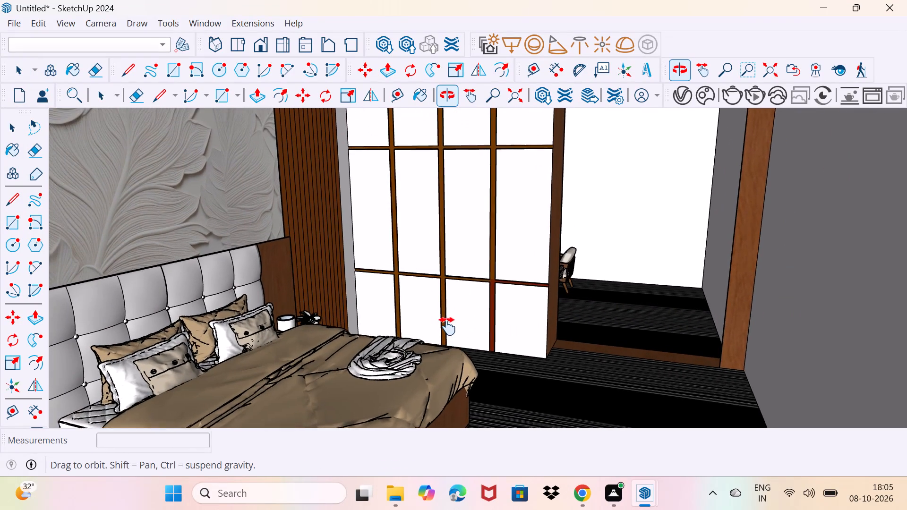
middle_click_drag(447, 326, 427, 303)
middle_click_drag(425, 286, 496, 349)
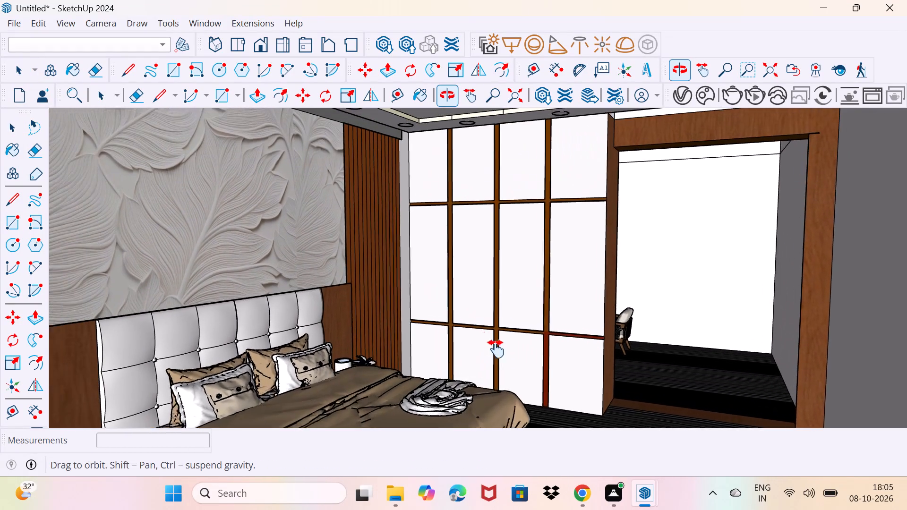
middle_click_drag(496, 349, 497, 338)
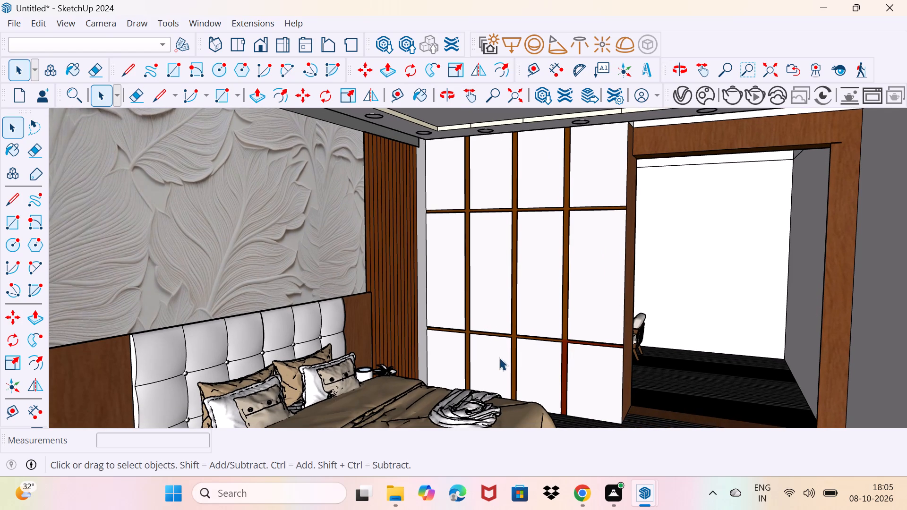
scroll(497, 369, "down", 1)
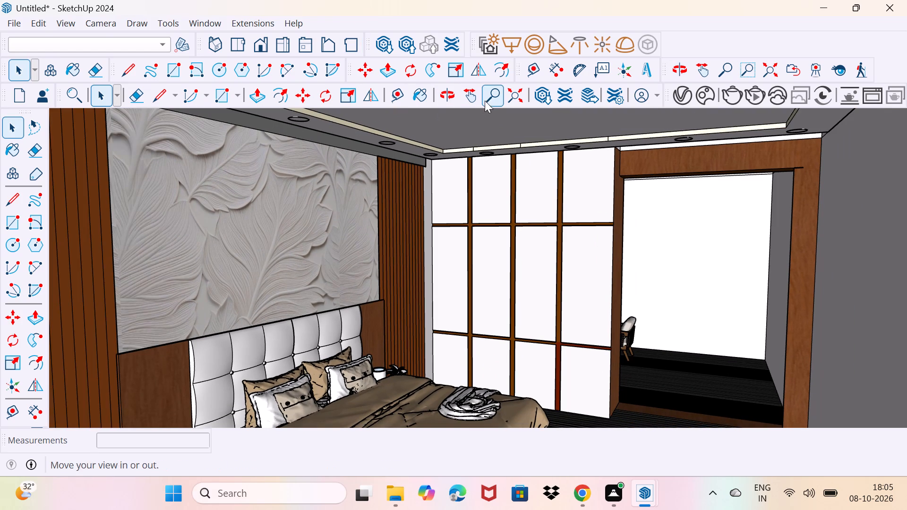
scroll(486, 223, "down", 1)
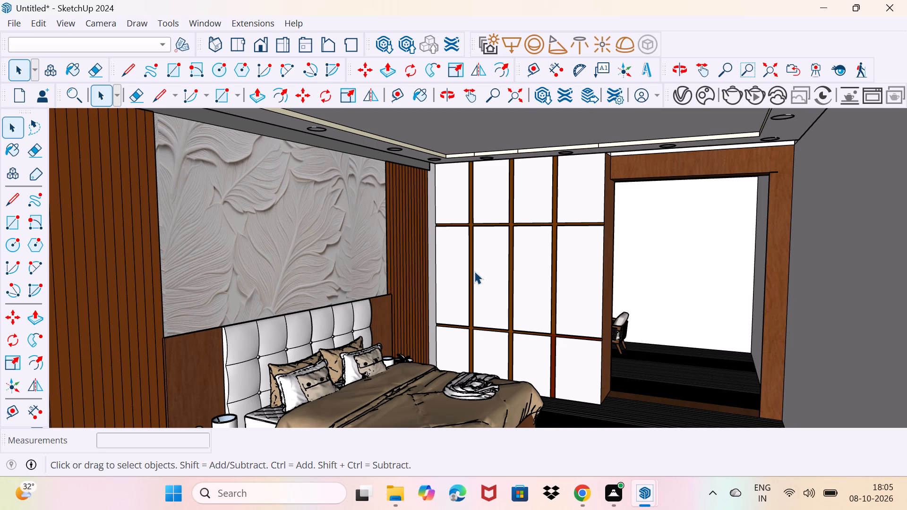
Save the framed bedroom interior view as a new scene and close the Default Tray.
left_click(199, 24)
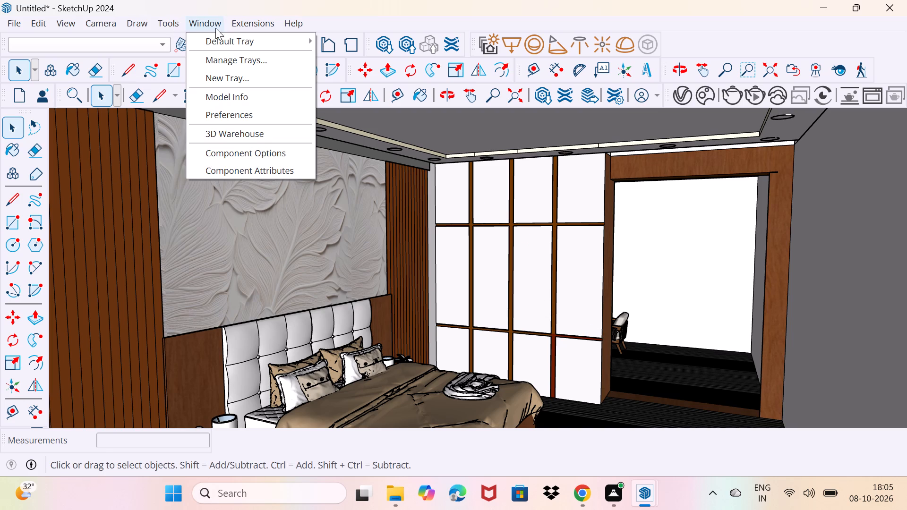
left_click(345, 44)
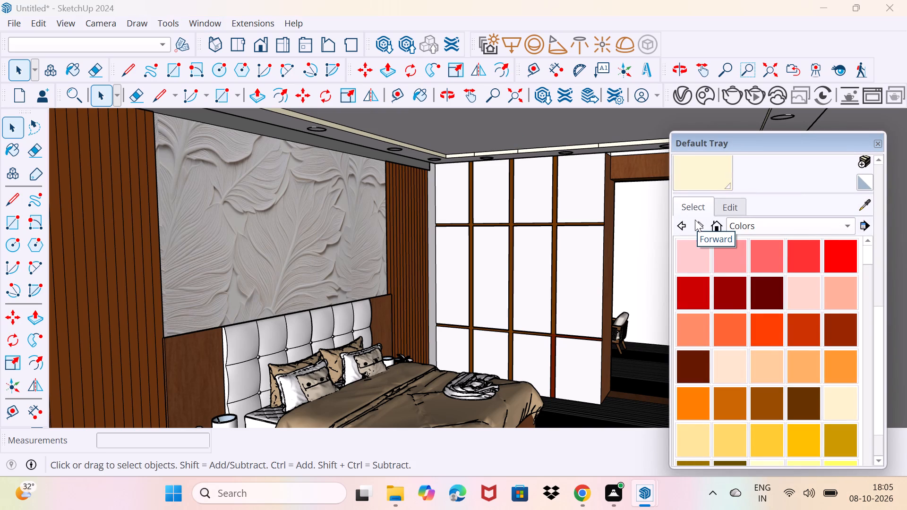
scroll(752, 379, "down", 15)
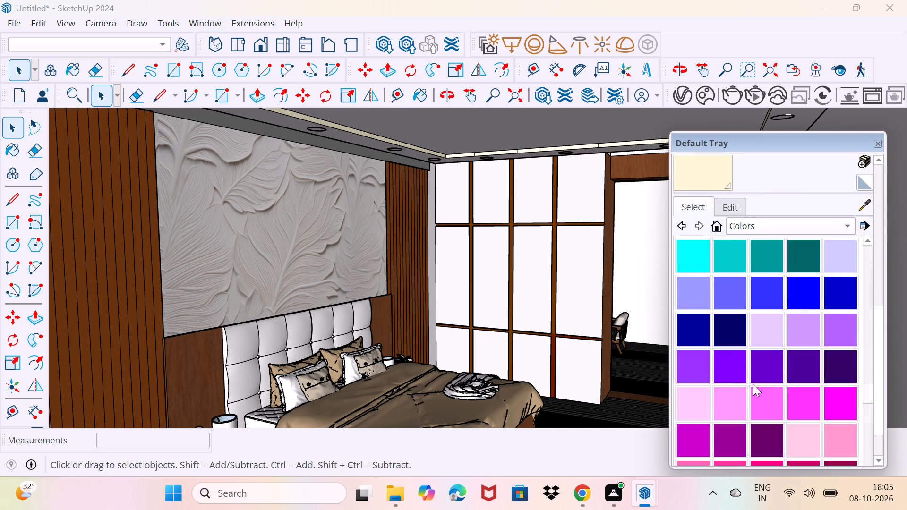
scroll(753, 384, "down", 12)
scroll(760, 322, "up", 2)
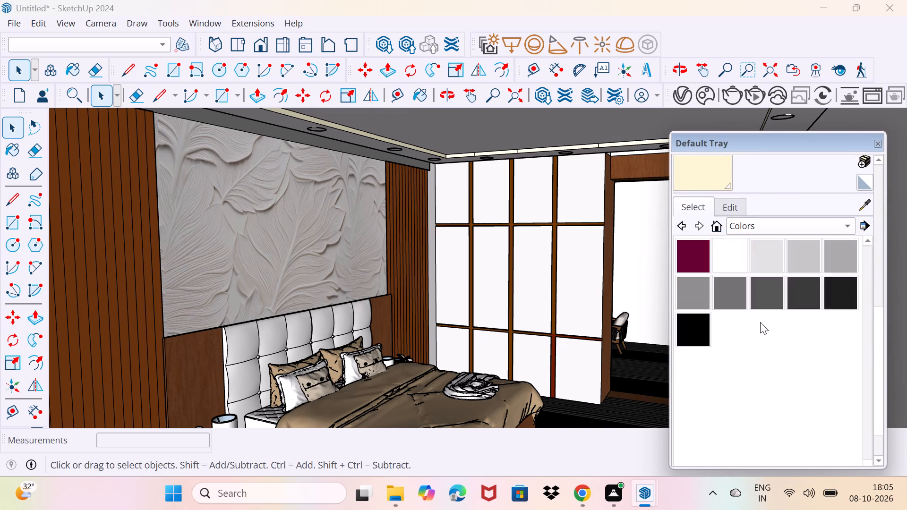
scroll(760, 322, "up", 6)
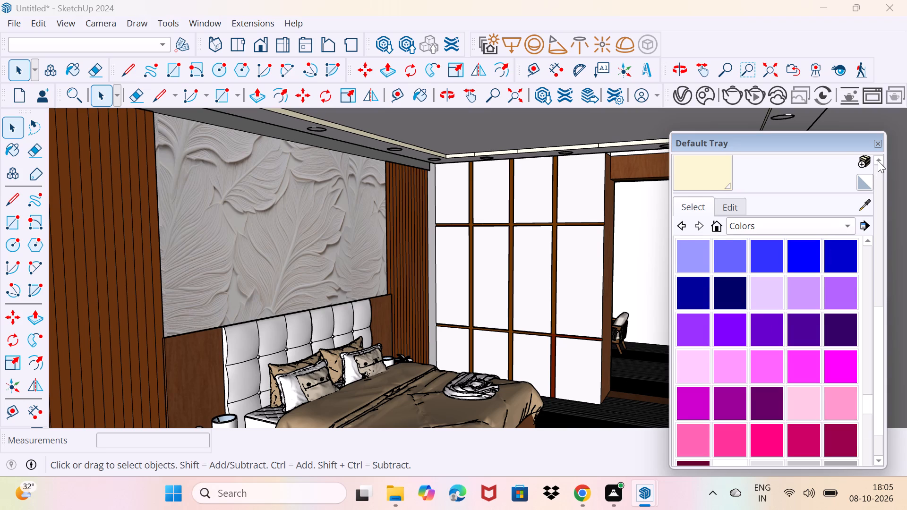
double_click(878, 161)
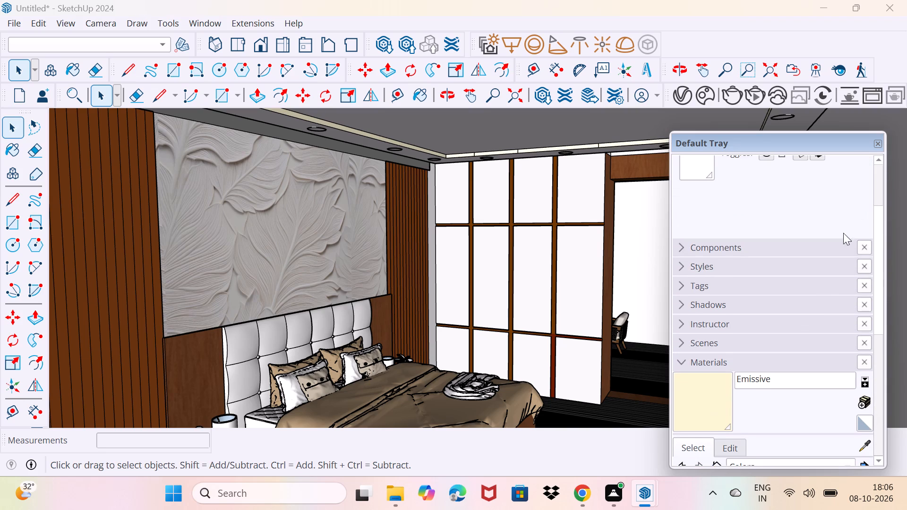
left_click(731, 344)
scroll(731, 344, "down", 1)
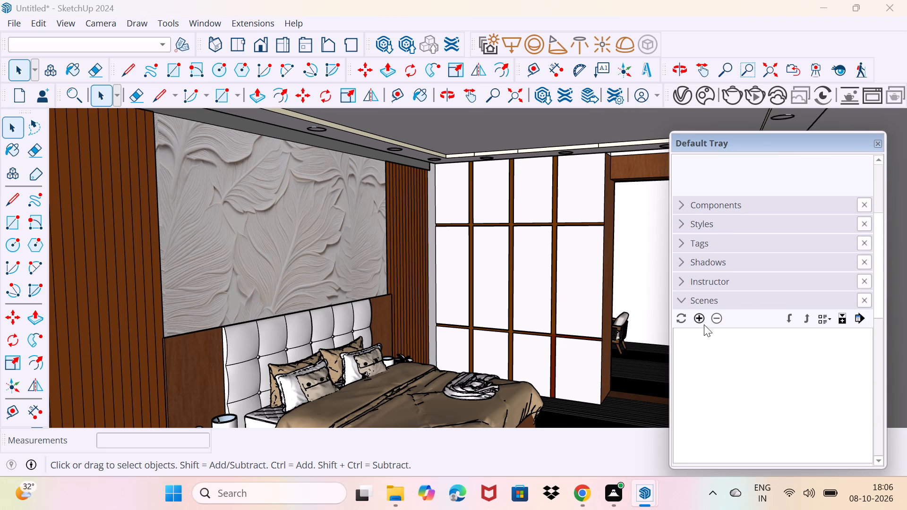
left_click(701, 319)
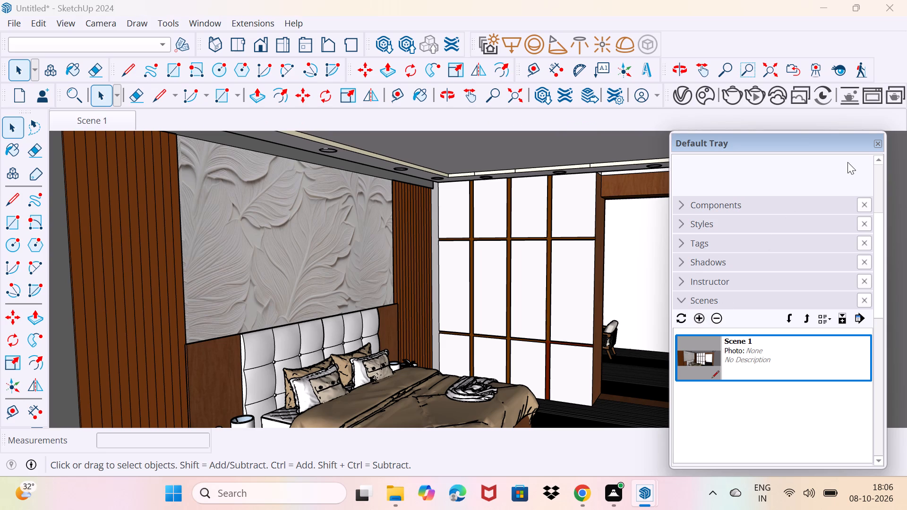
left_click(876, 144)
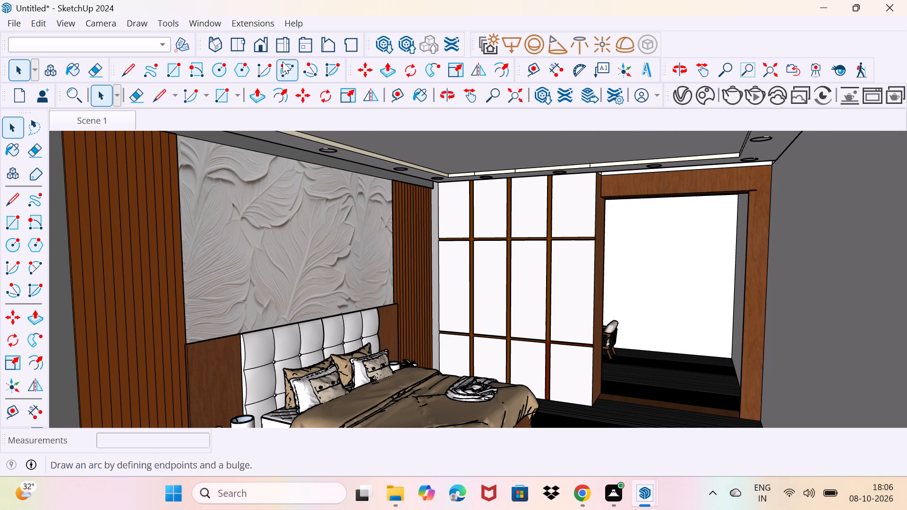
Enable Safe Frame for the render output in the V-Ray Asset Editor's settings.
left_click(676, 92)
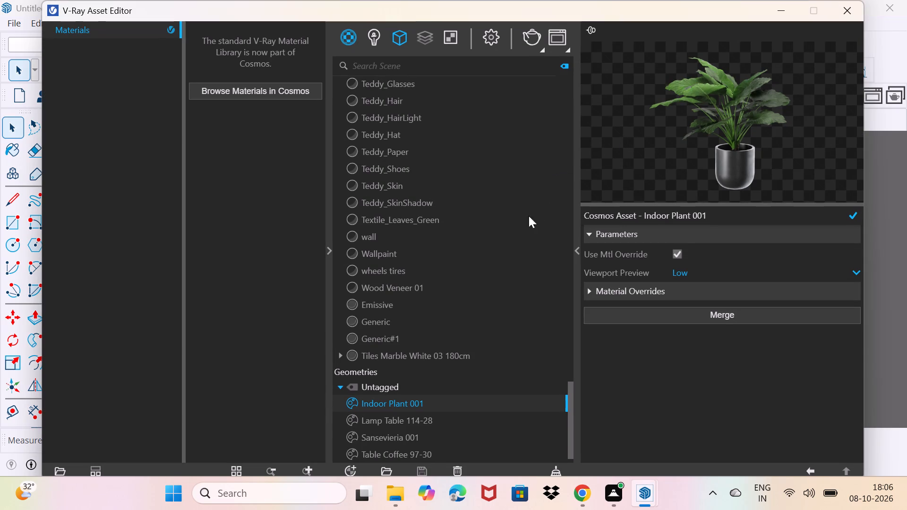
left_click(484, 40)
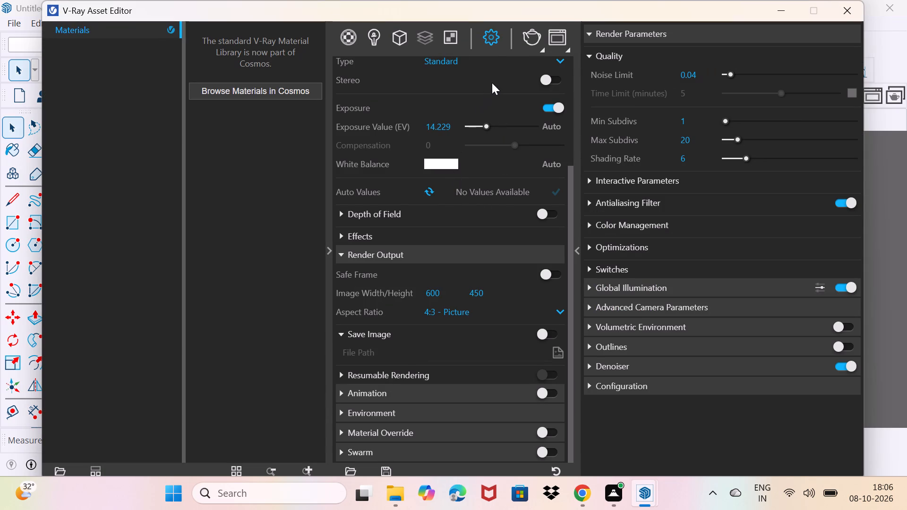
left_click(555, 272)
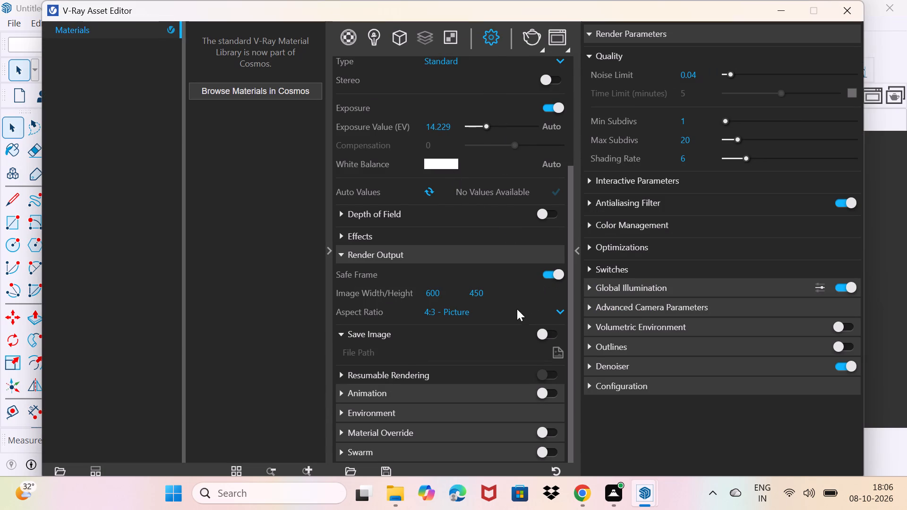
Set the V-Ray render quality's Noise Limit to 0.06.
scroll(506, 315, "down", 2)
left_click(702, 75)
key("BackSpace")
key("6")
Set the Opacity Depth to 70 in the V-Ray Optimizations settings.
left_click(655, 248)
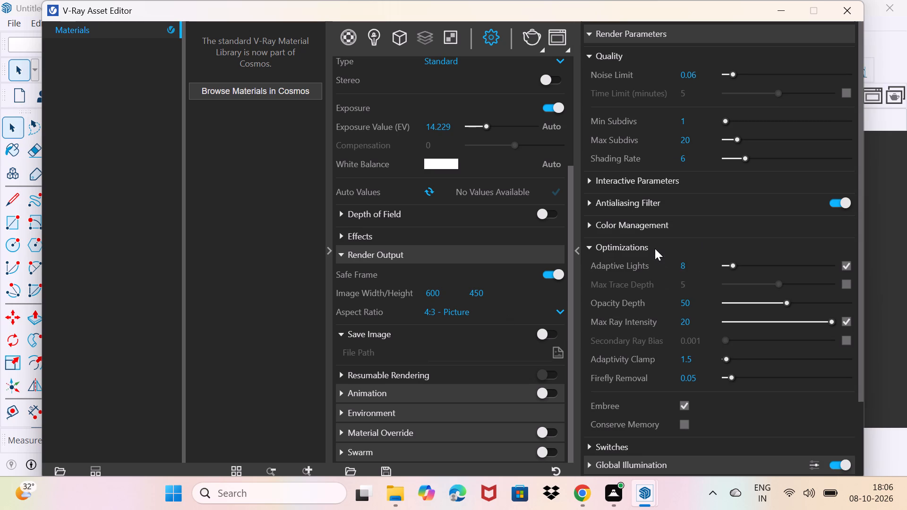
left_click(694, 302)
key("BackSpace")
key("BackSpace")
type("70")
key("Return")
Start a V-Ray render of the saved bedroom interior view.
left_click(526, 35)
left_click(528, 33)
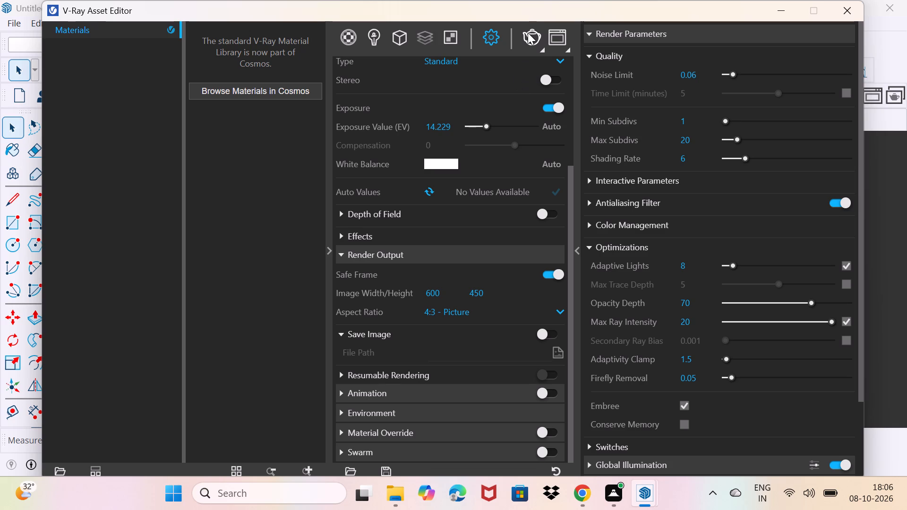
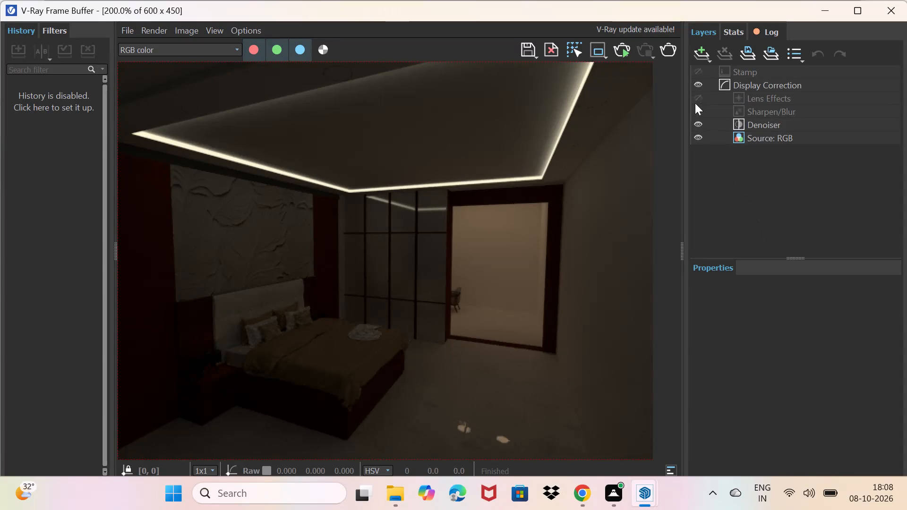
Add a Filmic tonemap layer with Shoulder strength 0.546, Linear angle 0.667, Toe strength 0.232 and White point 11.556.
left_click(704, 57)
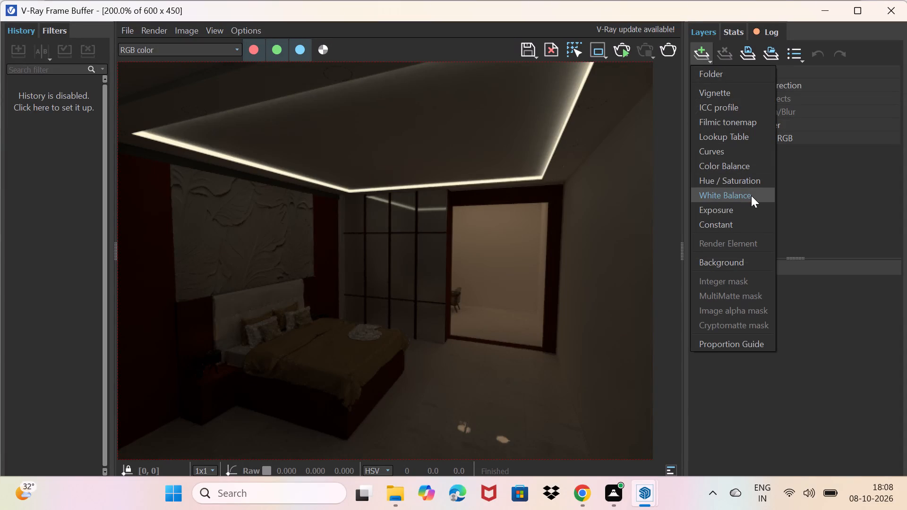
left_click(727, 119)
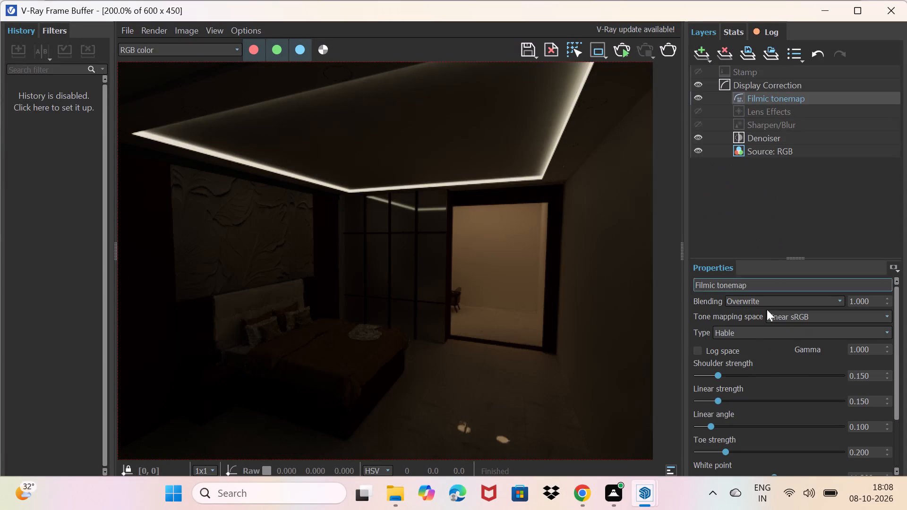
left_click_drag(716, 374, 736, 374)
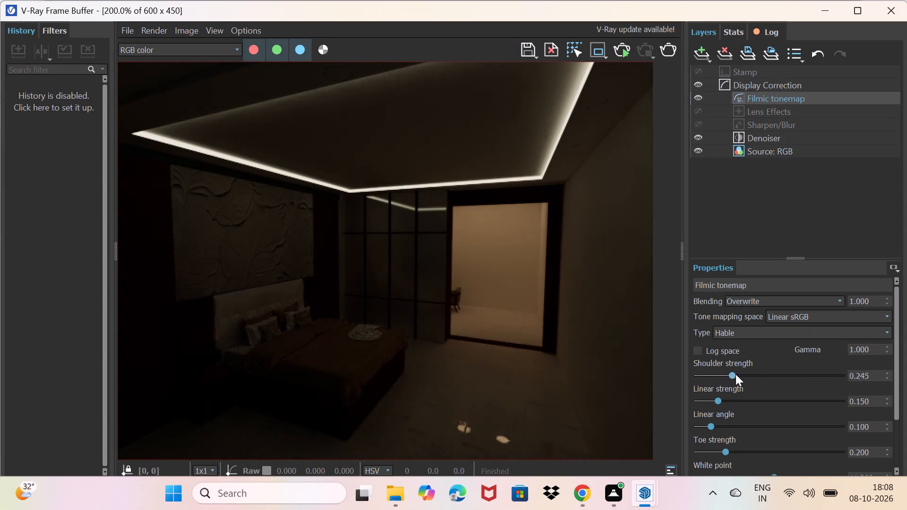
left_click_drag(736, 374, 787, 371)
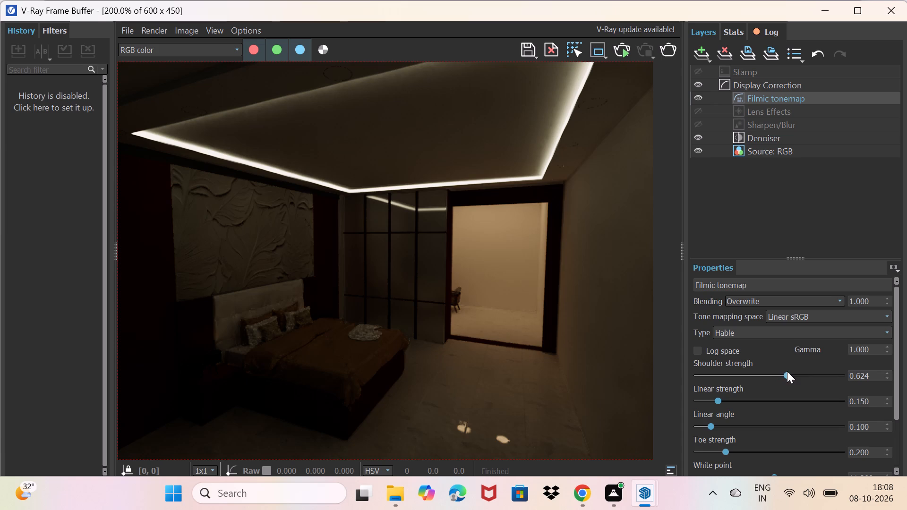
left_click_drag(787, 371, 776, 371)
left_click_drag(709, 424, 738, 424)
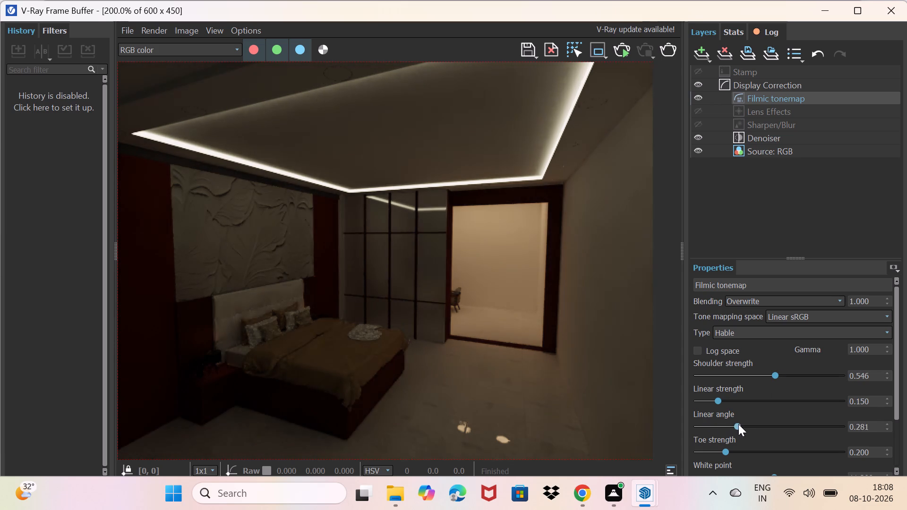
left_click_drag(738, 424, 786, 418)
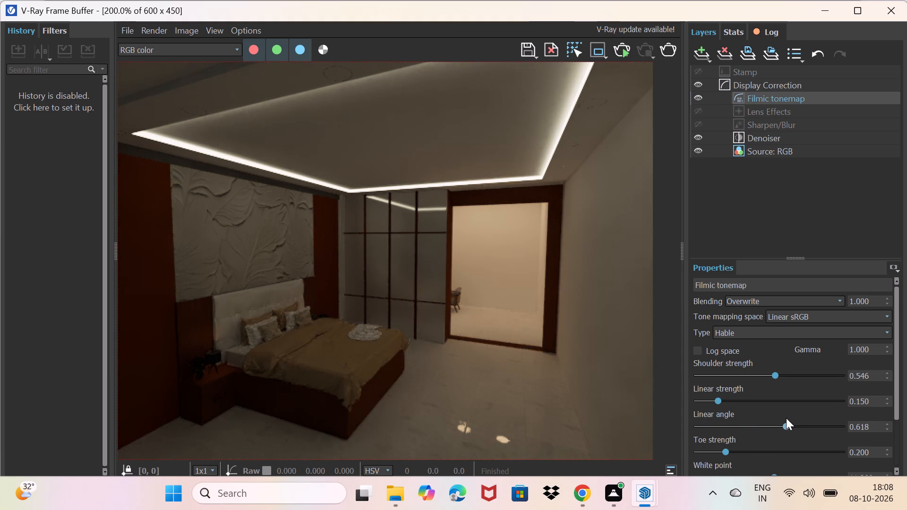
left_click_drag(786, 418, 782, 419)
left_click(726, 450)
left_click_drag(781, 425, 792, 423)
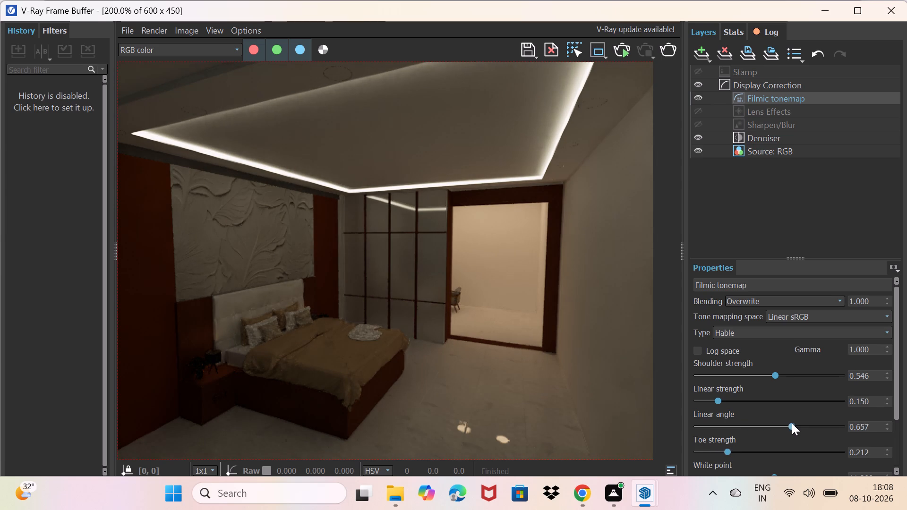
left_click_drag(792, 423, 793, 423)
scroll(773, 390, "down", 2)
left_click(727, 394)
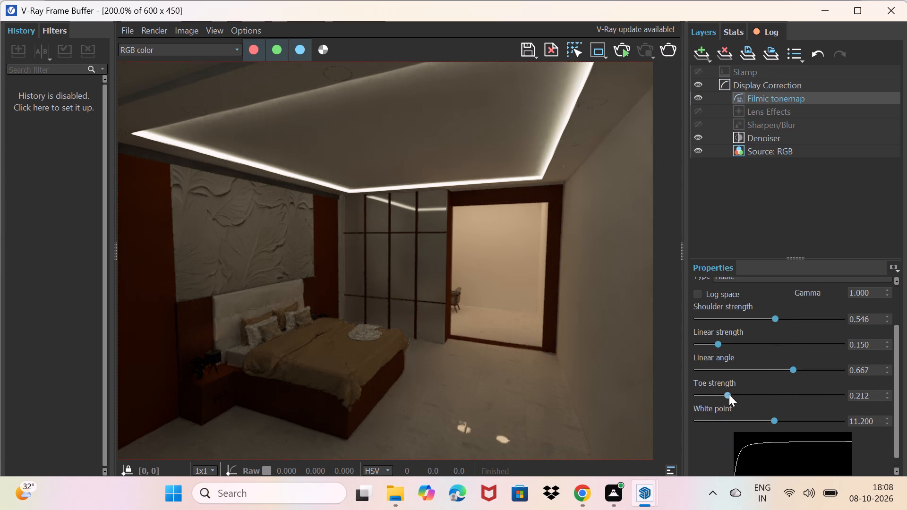
left_click(773, 420)
Add an Exposure correction layer with Exposure 1.006, Highlight Burn 0.852 and Contrast 0.057.
left_click(698, 59)
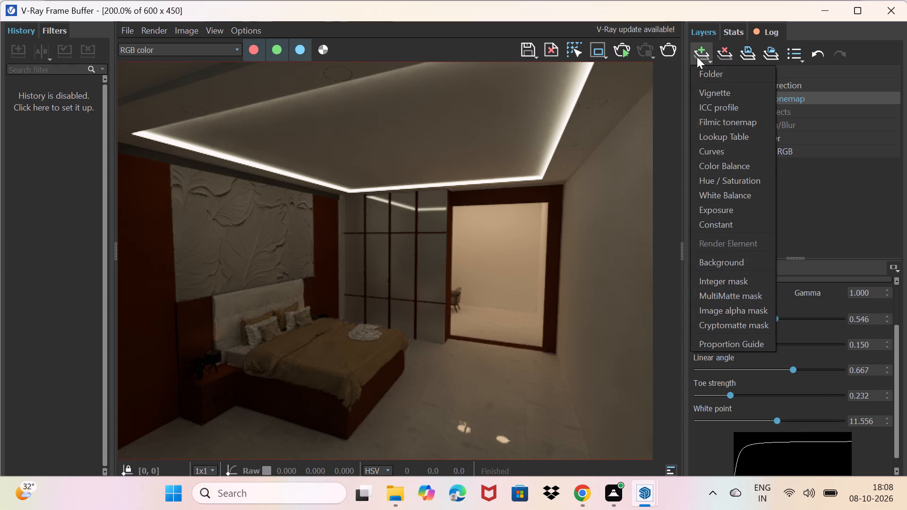
left_click(720, 212)
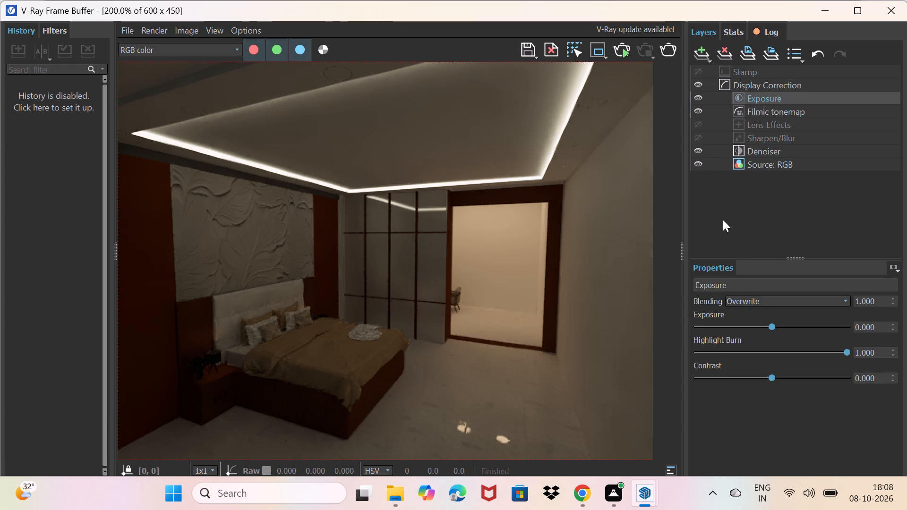
left_click_drag(770, 328, 789, 326)
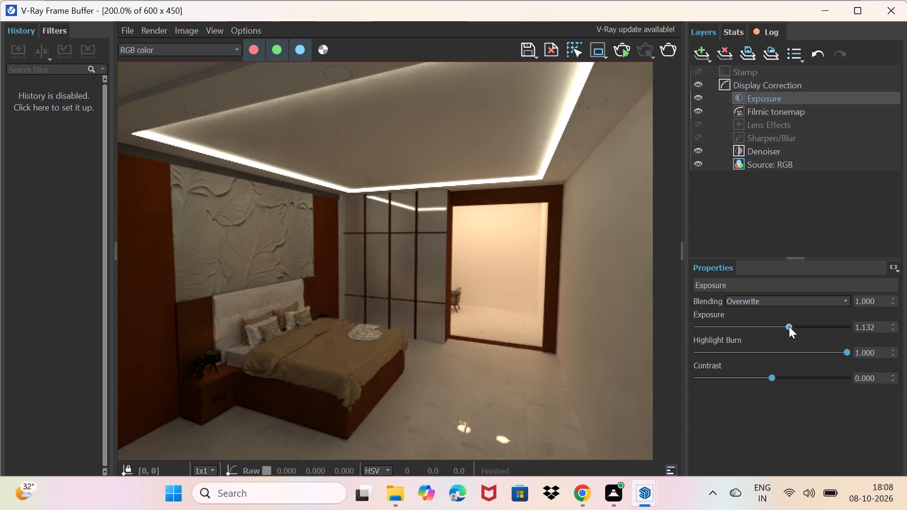
left_click_drag(789, 326, 785, 327)
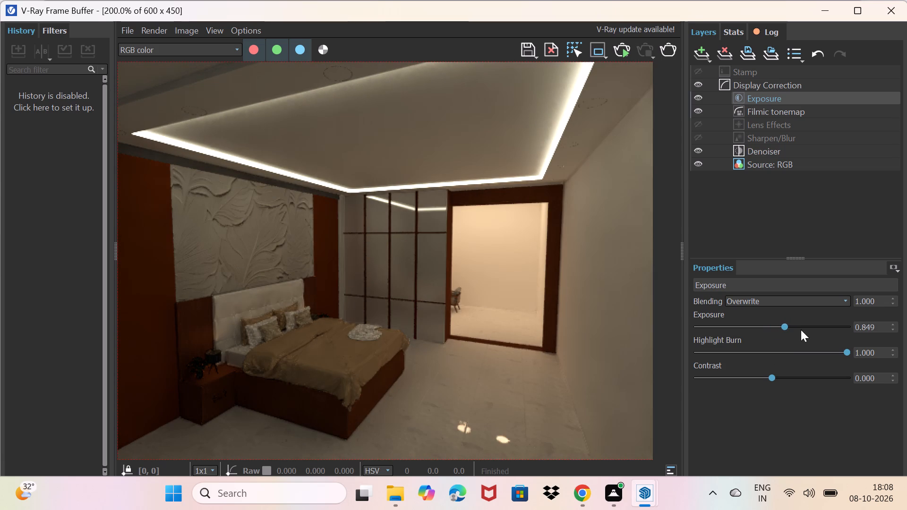
left_click_drag(848, 351, 831, 355)
left_click_drag(831, 355, 825, 357)
left_click_drag(772, 377, 776, 377)
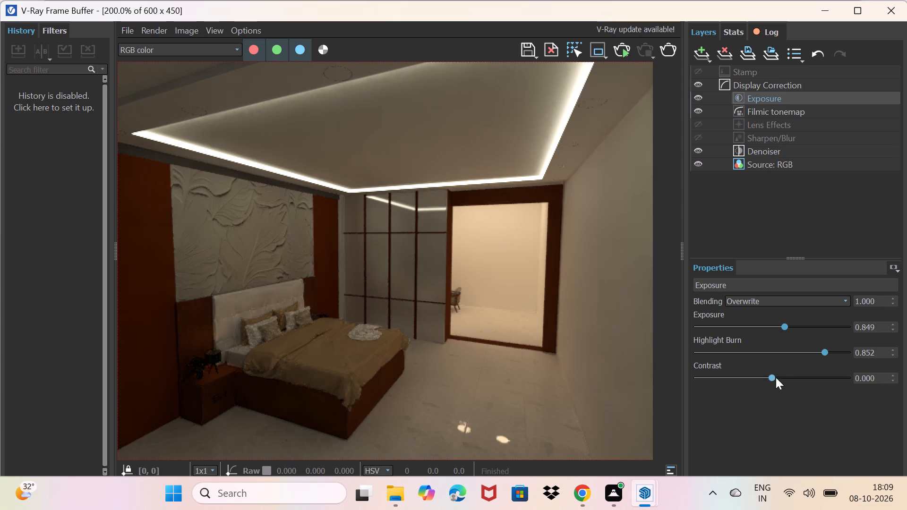
left_click_drag(776, 377, 769, 378)
left_click_drag(769, 378, 776, 377)
left_click_drag(786, 328, 810, 326)
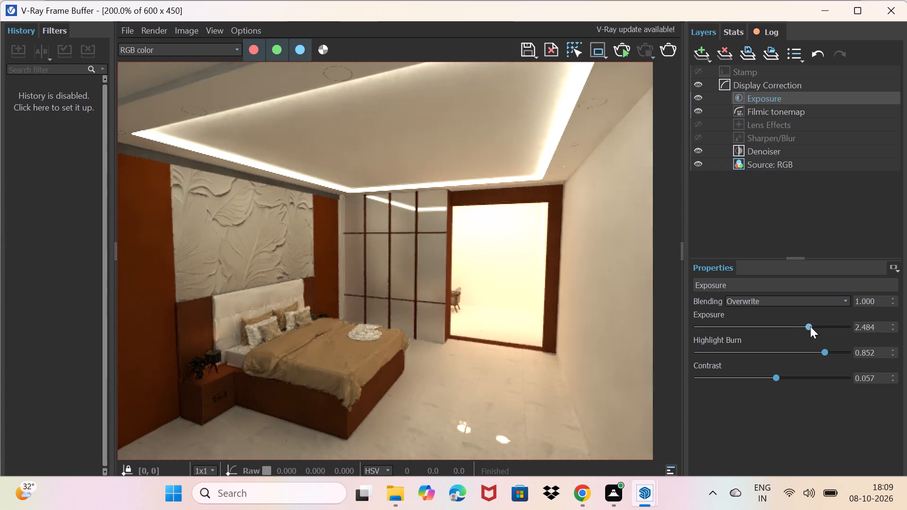
left_click_drag(810, 326, 785, 334)
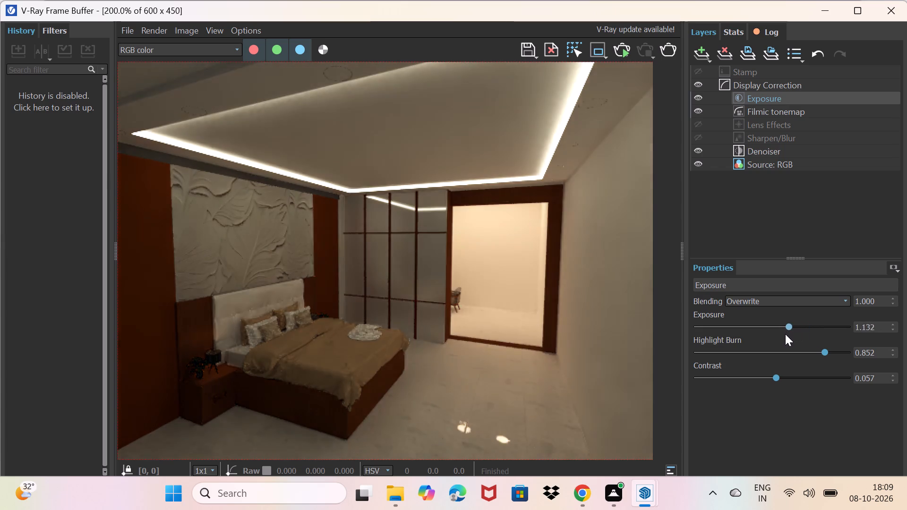
left_click_drag(785, 334, 784, 336)
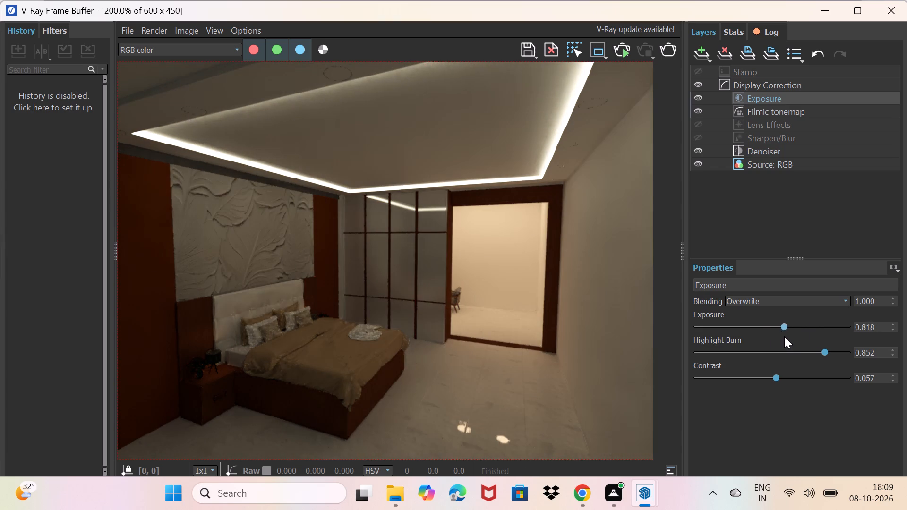
left_click_drag(784, 336, 787, 337)
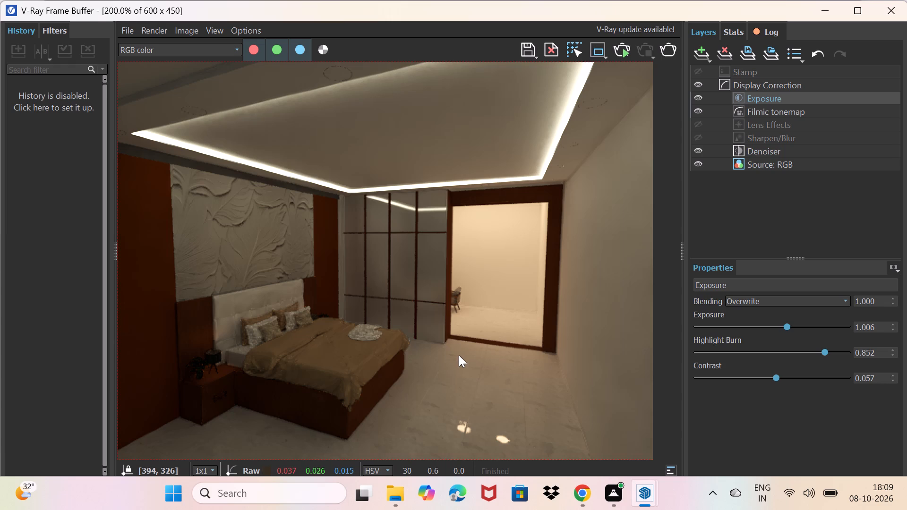
Save the rendered image as a JPEG file named bedroom in Documents, replacing the existing file.
left_click(531, 54)
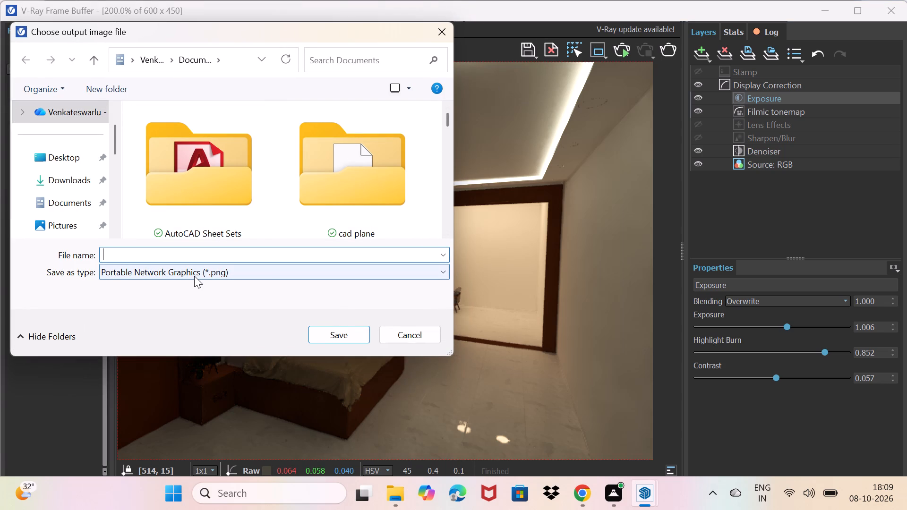
left_click(194, 276)
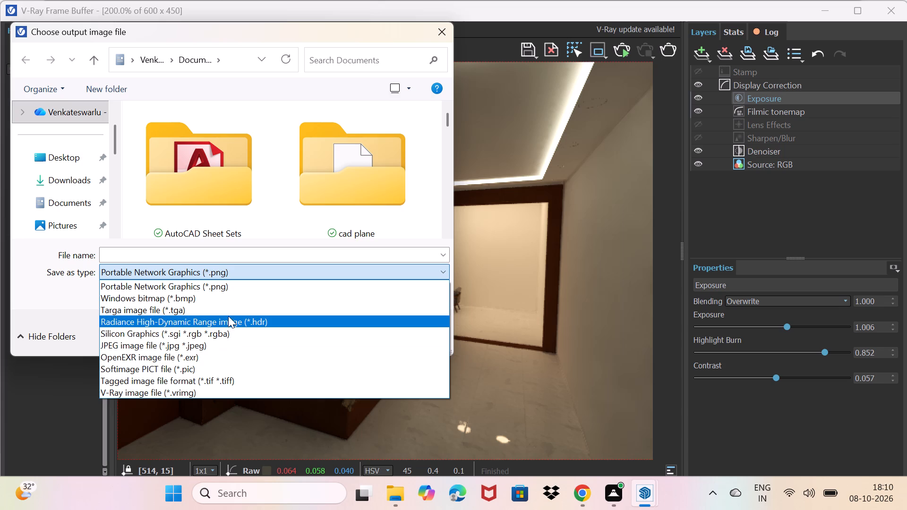
left_click(232, 350)
left_click(255, 252)
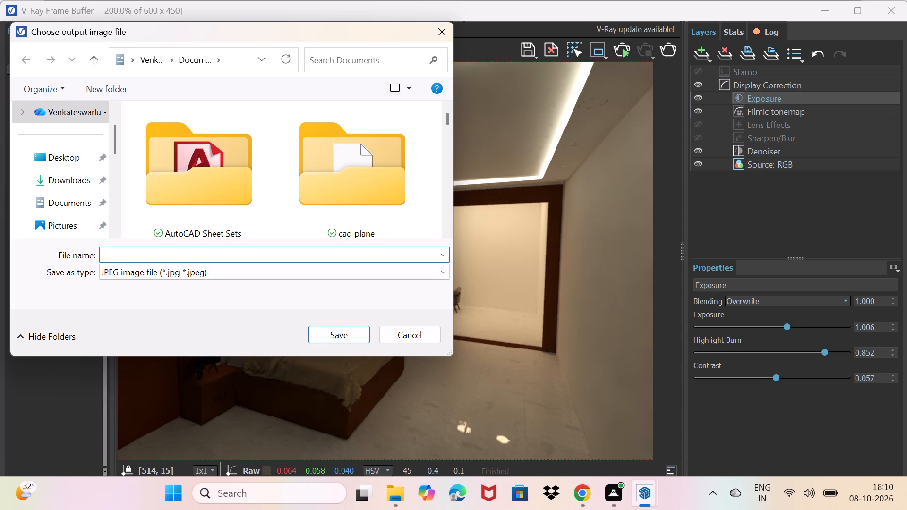
type("bedroom")
key("Return")
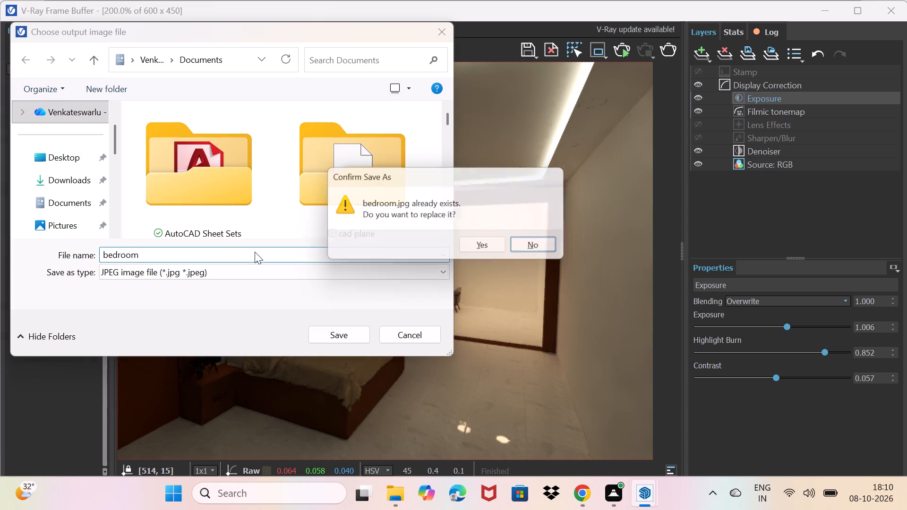
left_click(484, 246)
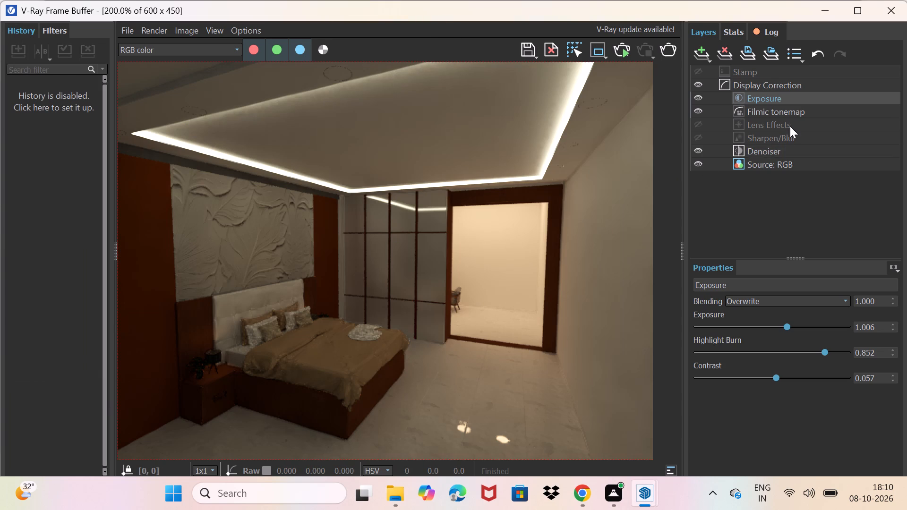
Close the V-Ray Frame Buffer and the V-Ray Asset Editor to return to the SketchUp model.
left_click(891, 16)
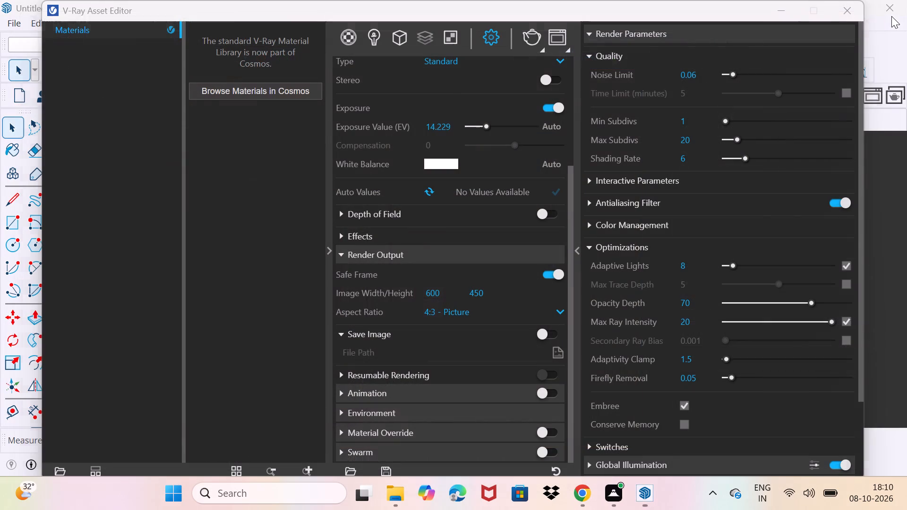
left_click(841, 8)
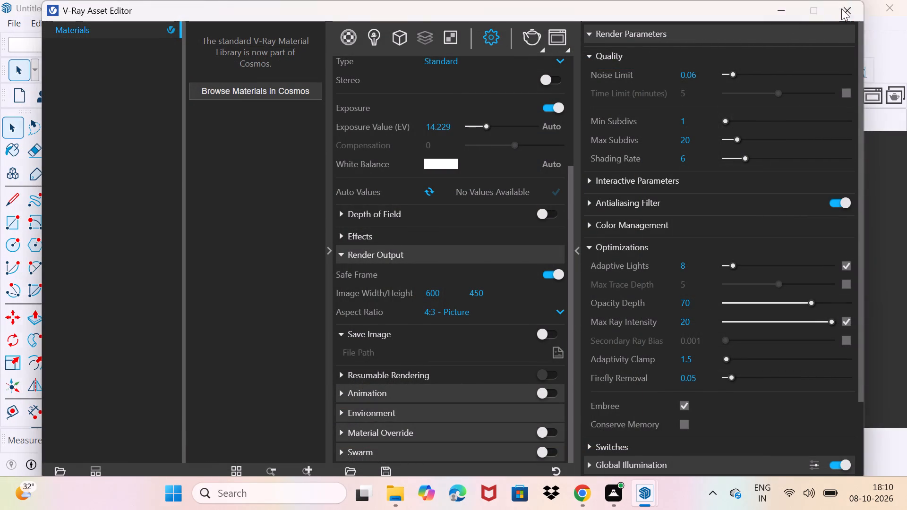
Examine the bedroom's false ceiling and its round downlight outlines up close.
scroll(466, 157, "up", 2)
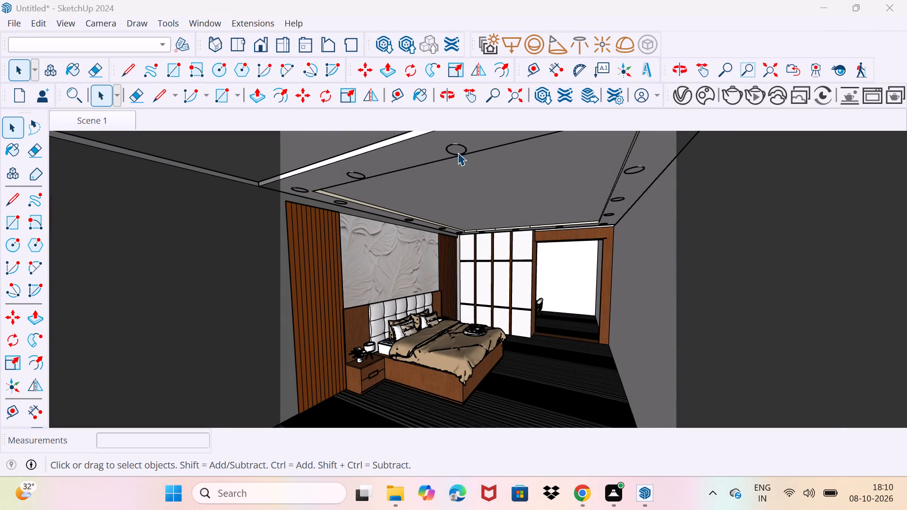
scroll(458, 153, "up", 5)
middle_click(456, 149)
left_click(456, 149)
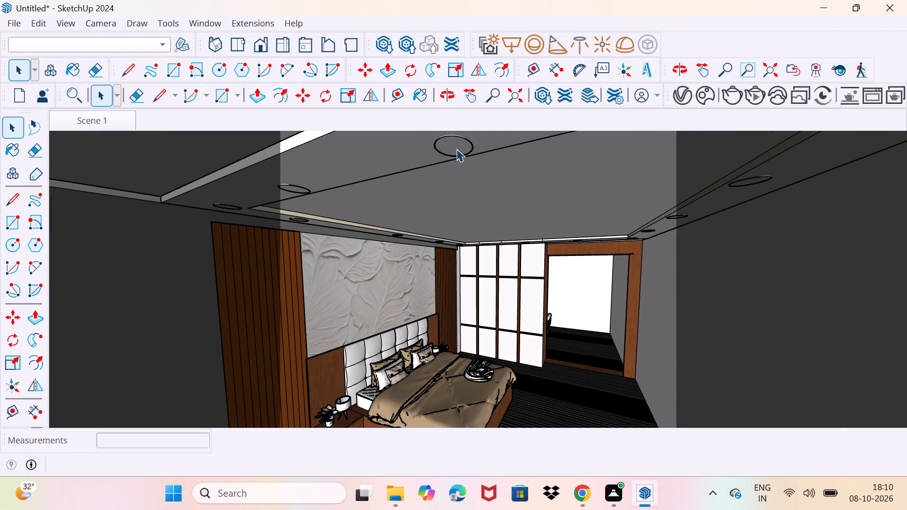
scroll(462, 146, "down", 3)
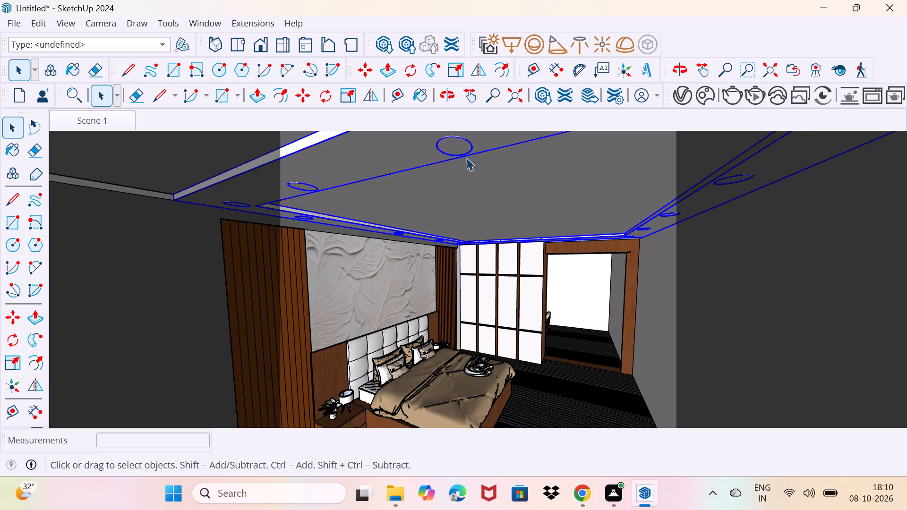
key("space")
left_click_drag(462, 282, 484, 263)
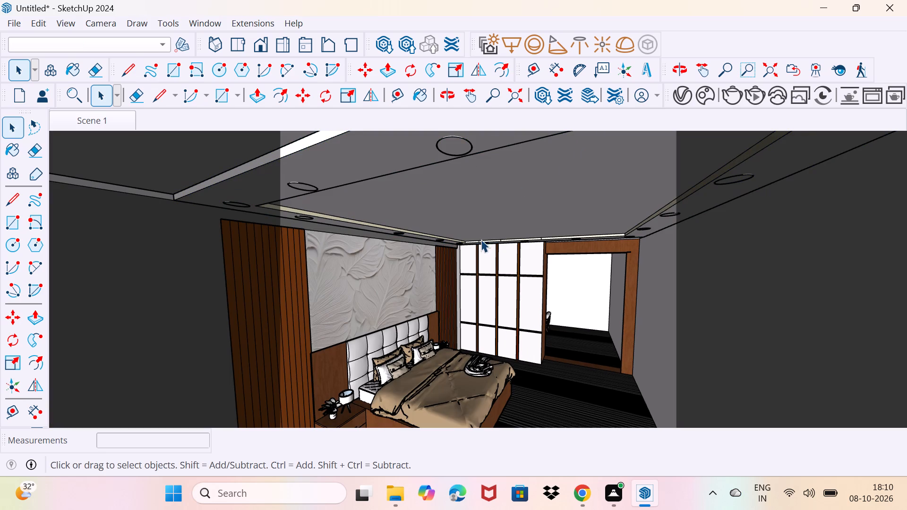